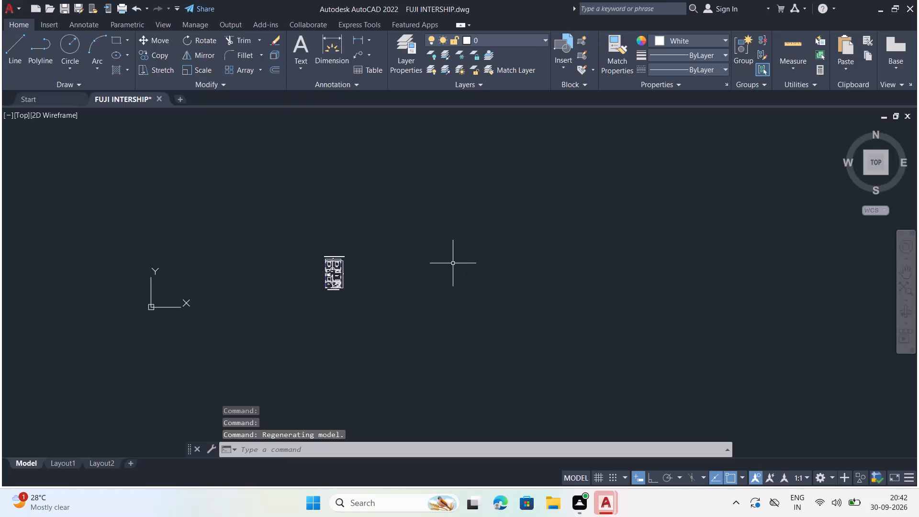
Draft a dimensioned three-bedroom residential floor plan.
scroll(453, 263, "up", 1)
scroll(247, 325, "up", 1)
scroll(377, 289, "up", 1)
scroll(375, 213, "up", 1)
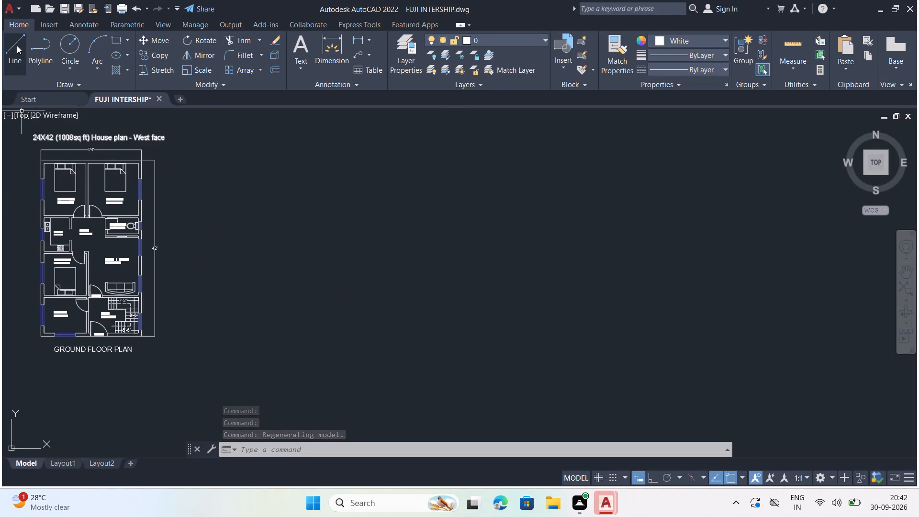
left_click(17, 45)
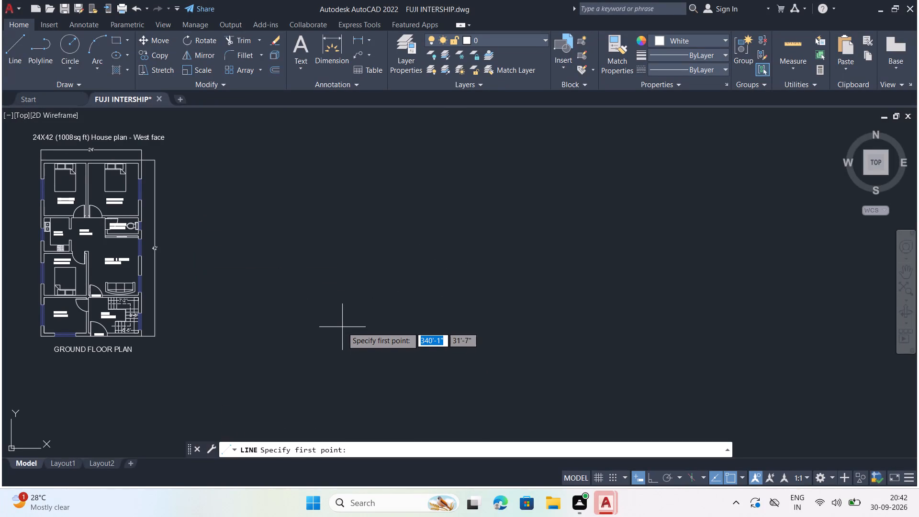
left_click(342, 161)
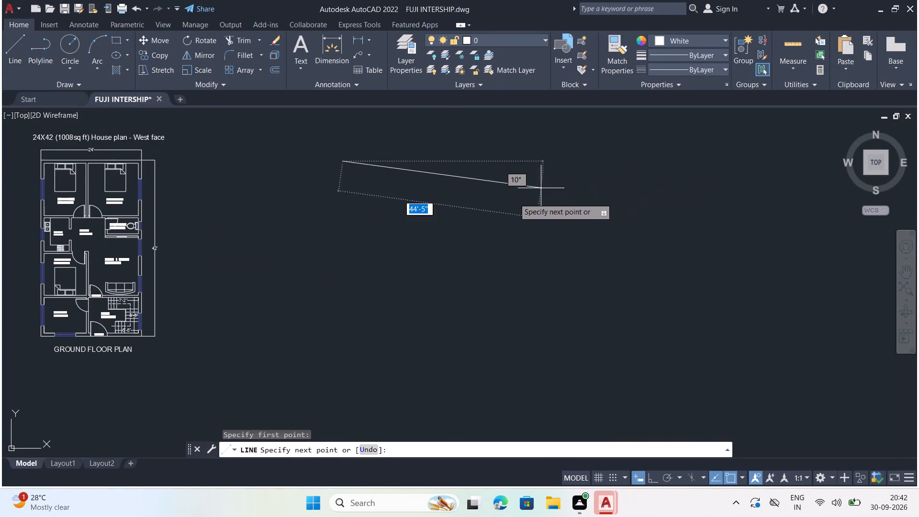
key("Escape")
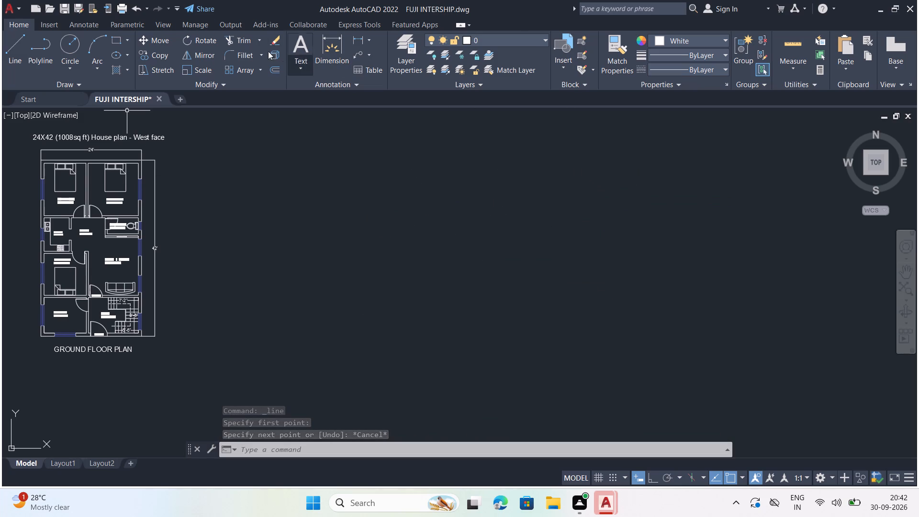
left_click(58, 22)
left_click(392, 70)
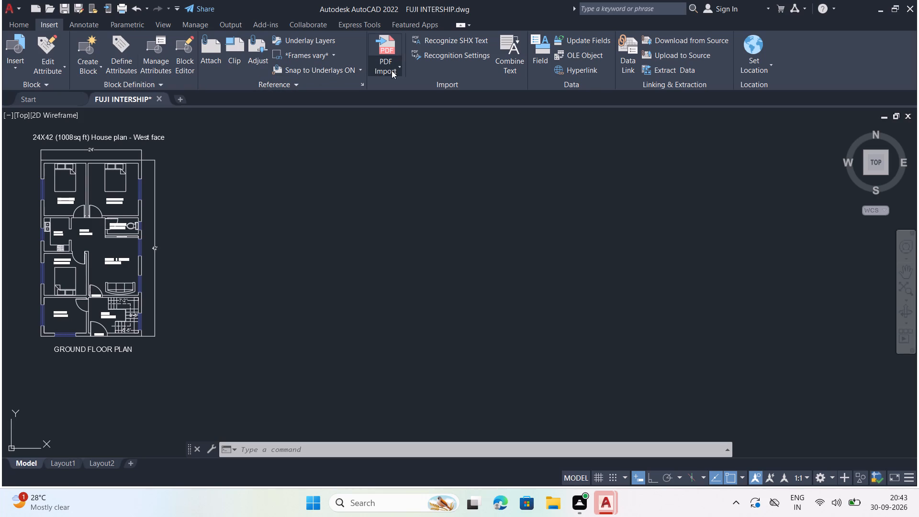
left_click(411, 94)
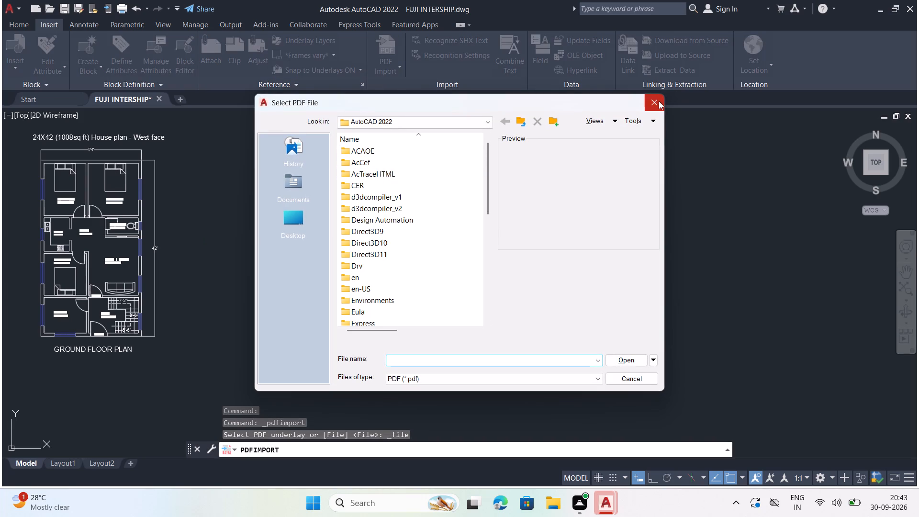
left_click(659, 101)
Start an image attachment with IMAGEATTACH and choose the floor plan image "download" from the Downloads folder.
left_click(383, 445)
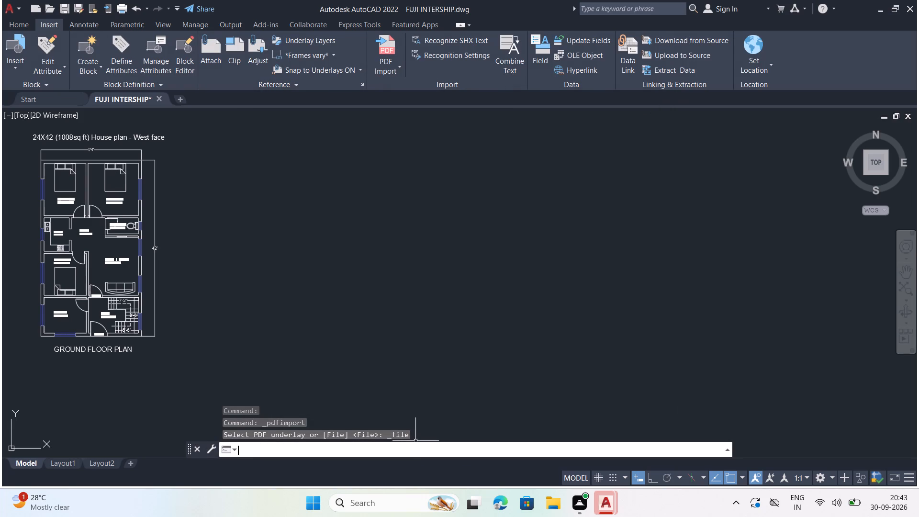
key("a")
key("BackSpace")
key("i")
type("mage")
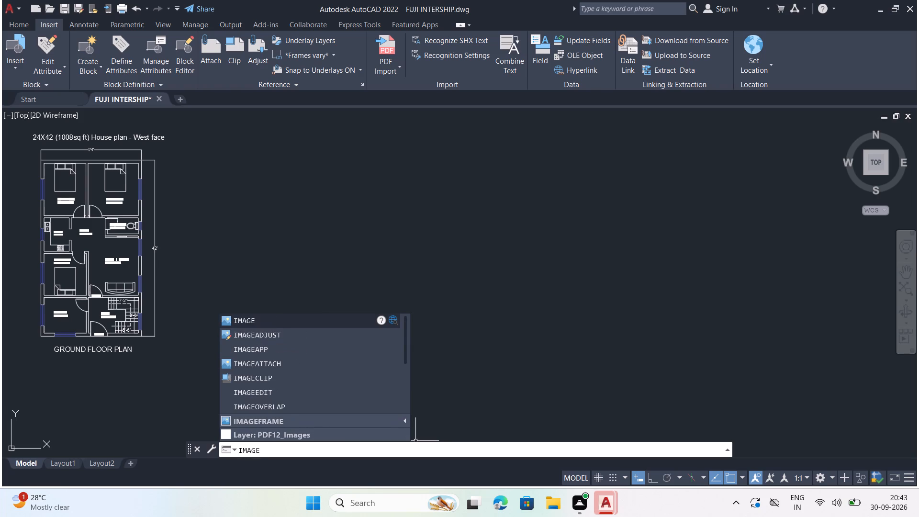
left_click(297, 365)
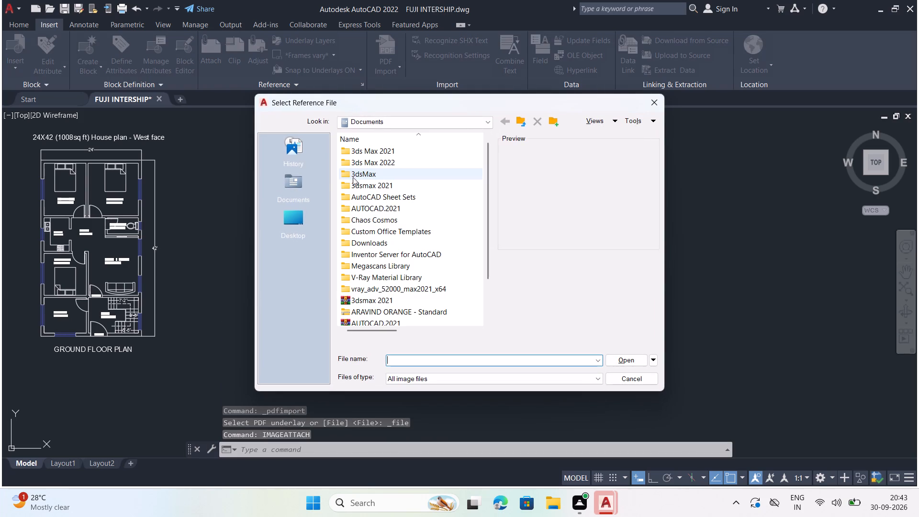
left_click(298, 185)
left_click(298, 221)
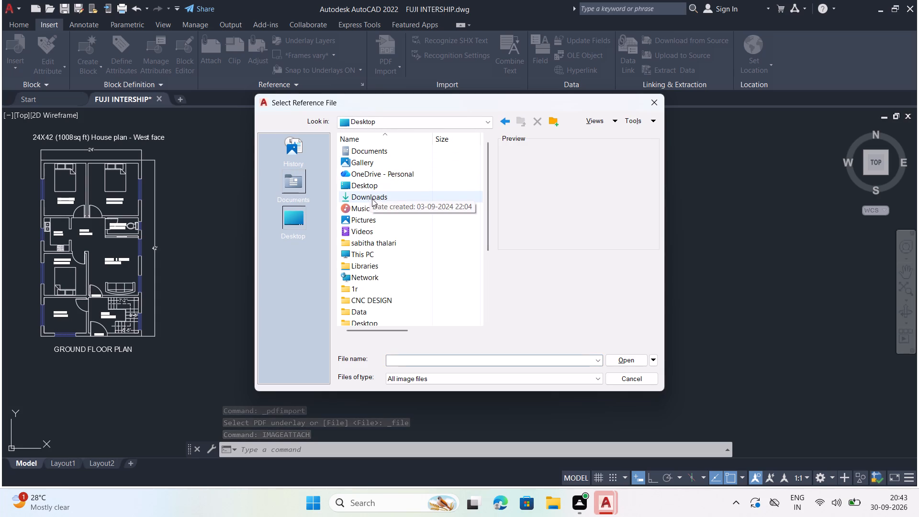
double_click(374, 196)
left_click(377, 165)
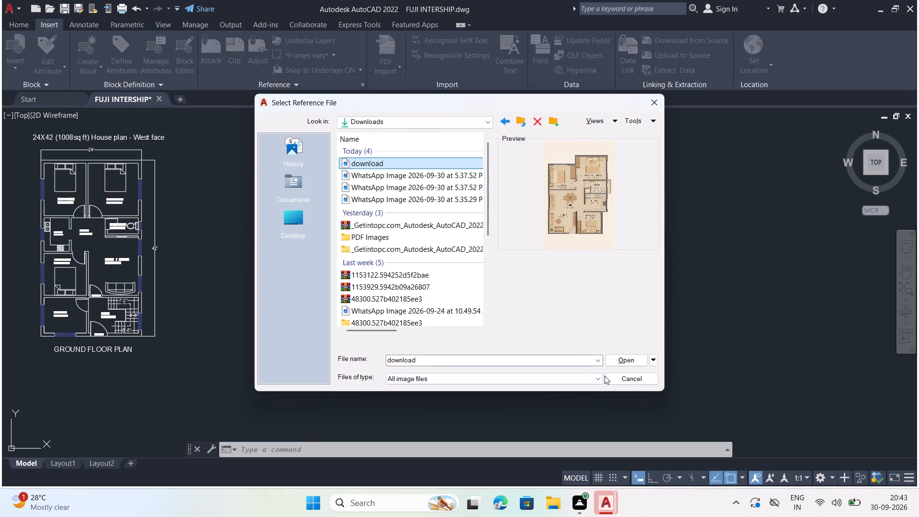
left_click(618, 360)
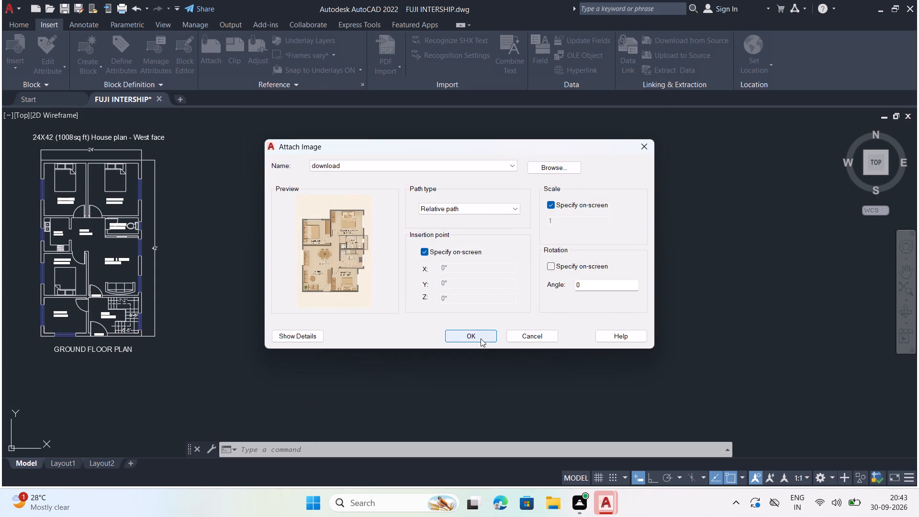
Place the floor plan image in the empty space east of the ground floor plan, setting its insertion point and scale on-screen.
left_click(481, 338)
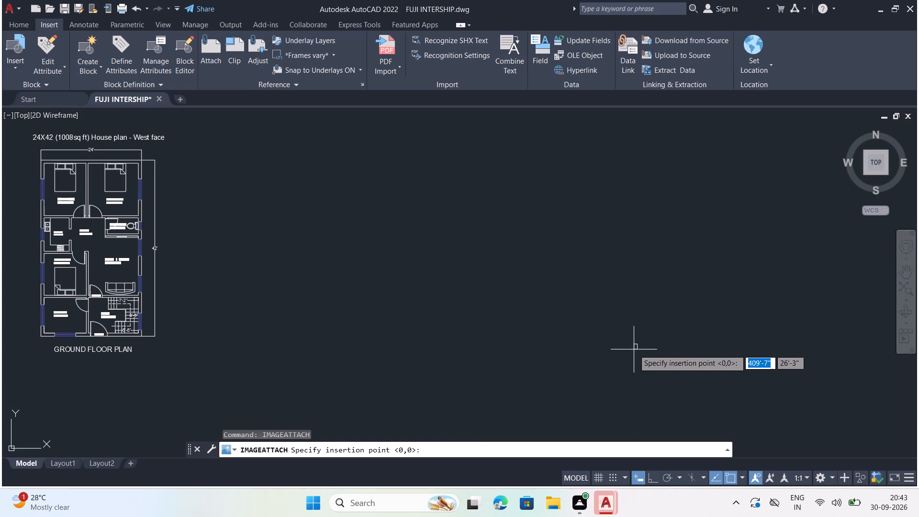
left_click_drag(634, 349, 651, 336)
left_click(650, 336)
scroll(452, 416, "down", 2)
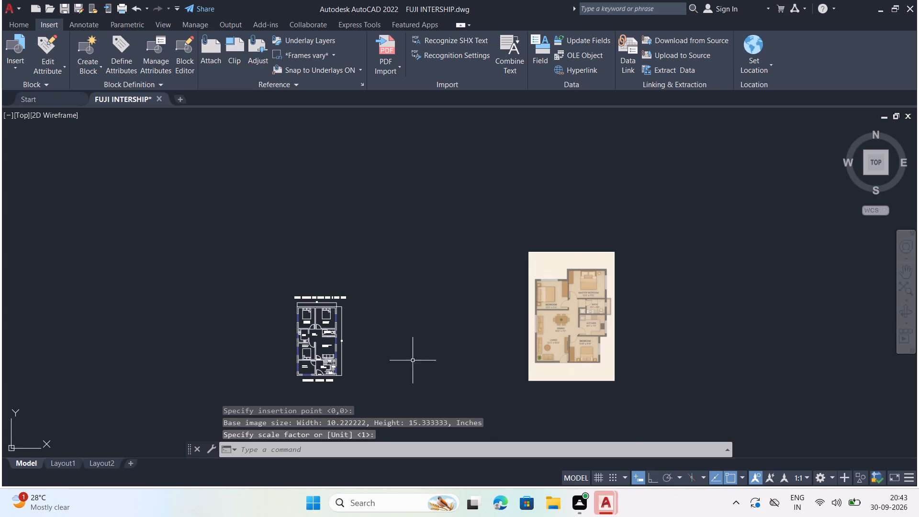
scroll(552, 339, "up", 2)
scroll(545, 197, "up", 1)
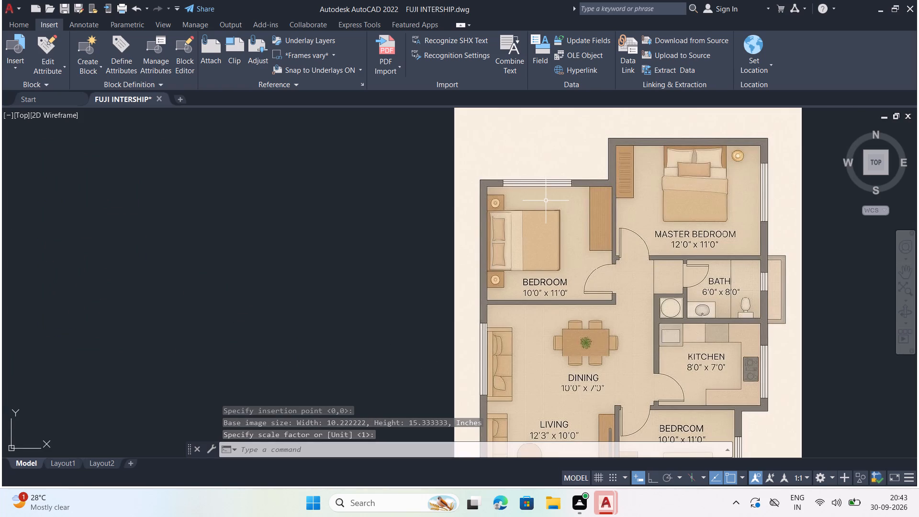
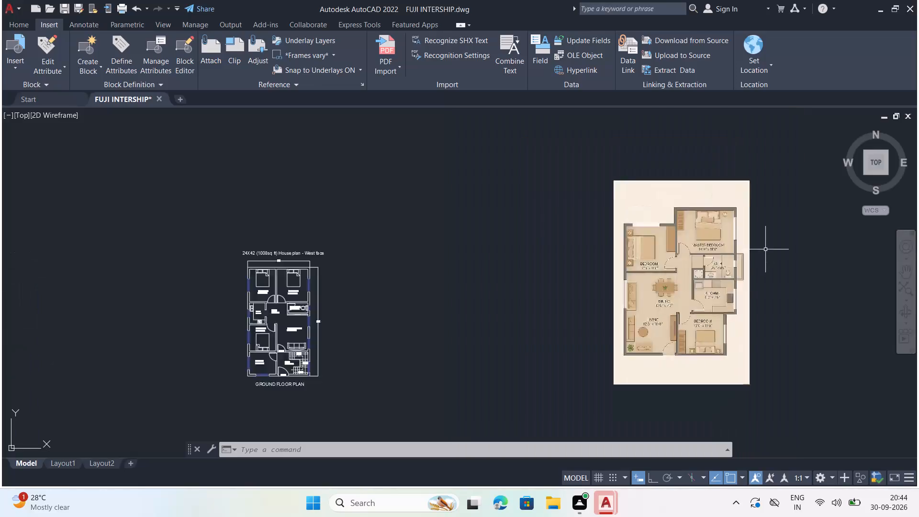
With Ortho on, draw a 10' horizontal line in the empty space between the house plan and the floor plan image.
scroll(688, 258, "up", 2)
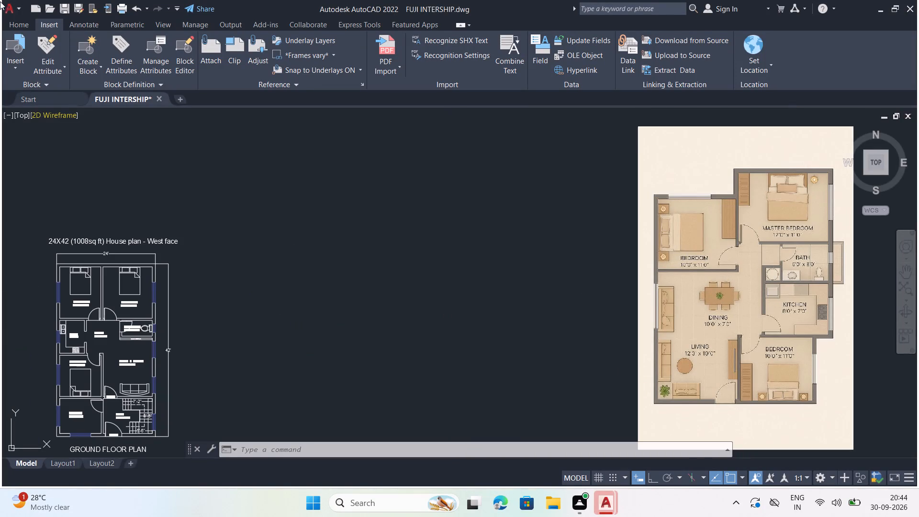
left_click(17, 27)
left_click(22, 48)
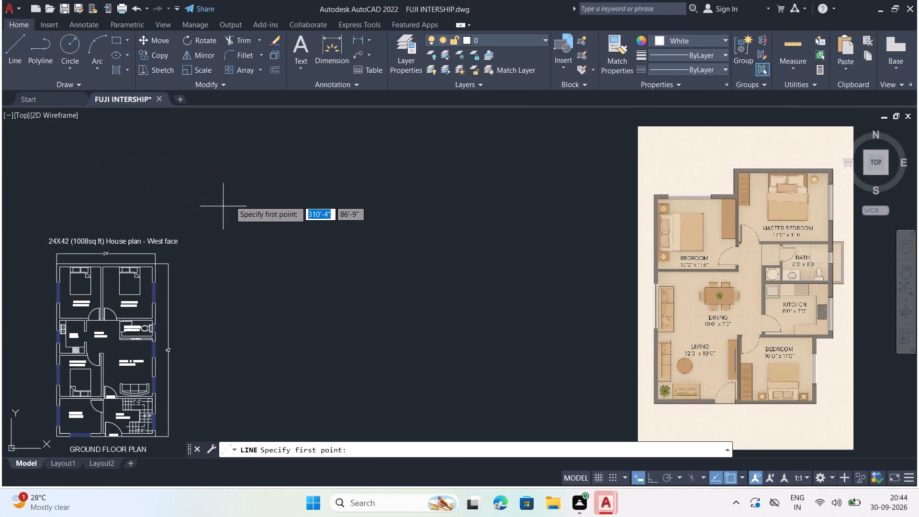
left_click(654, 477)
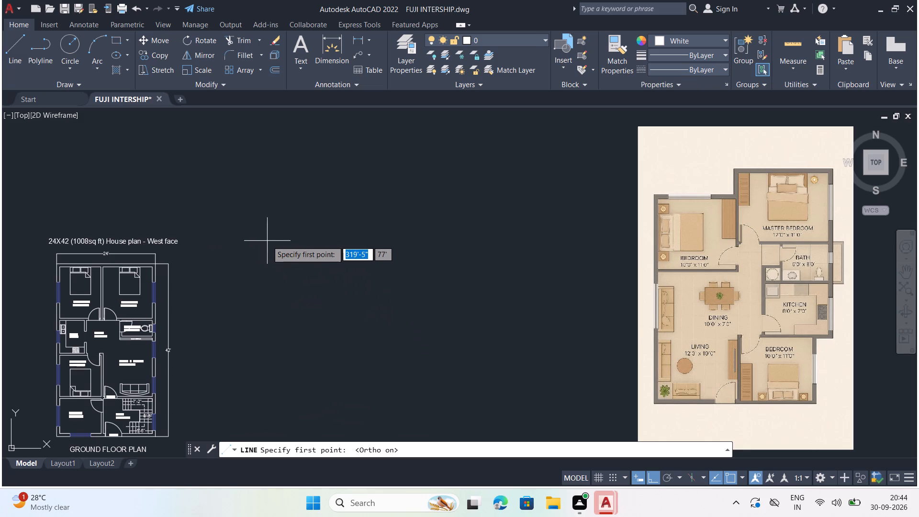
left_click(354, 244)
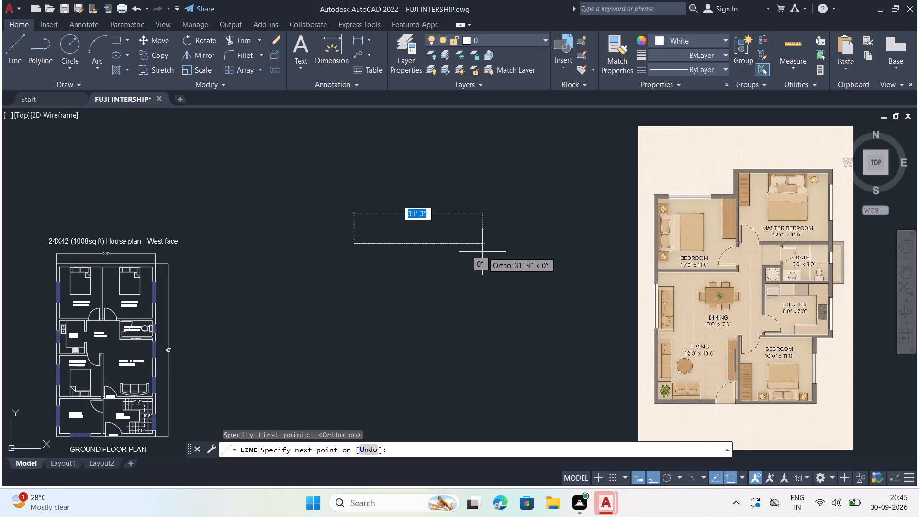
type("10'")
key("Return")
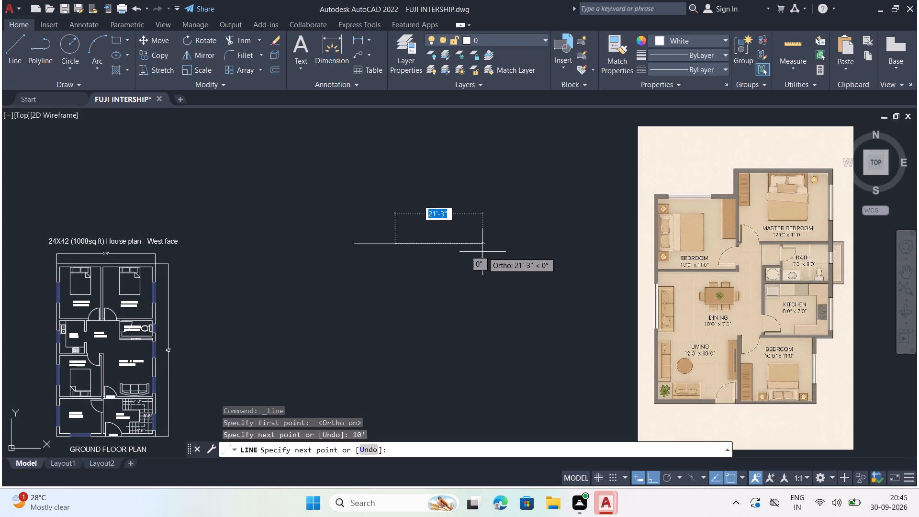
scroll(389, 272, "up", 1)
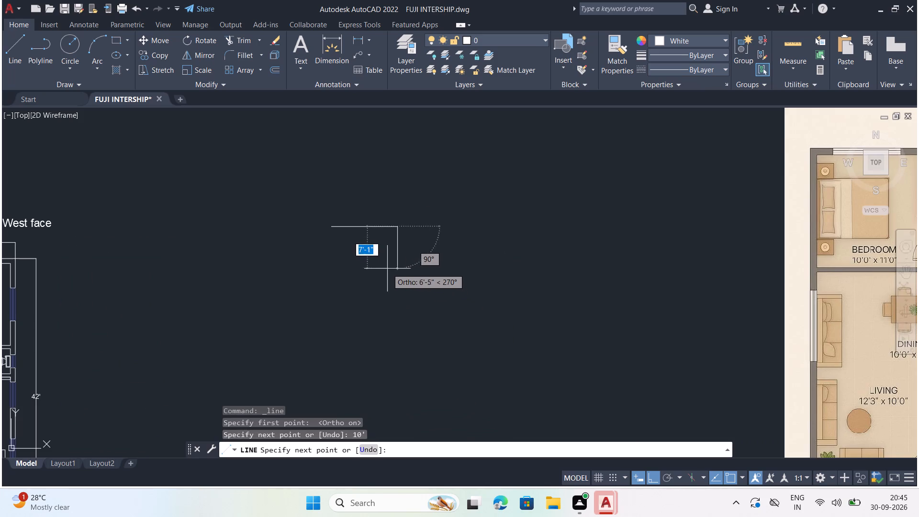
scroll(413, 261, "down", 1)
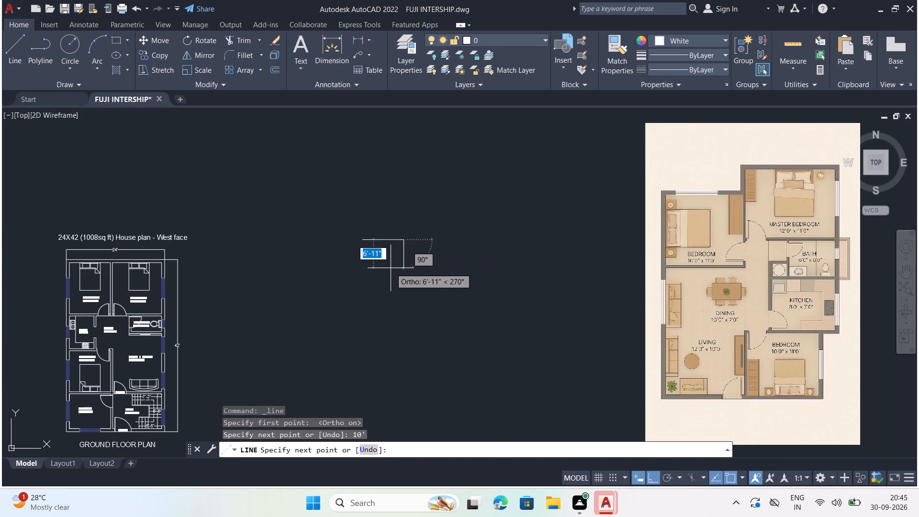
key("Escape")
Draw an 11' vertical line downward from the west end of the 10' horizontal line.
key("l")
key("Return")
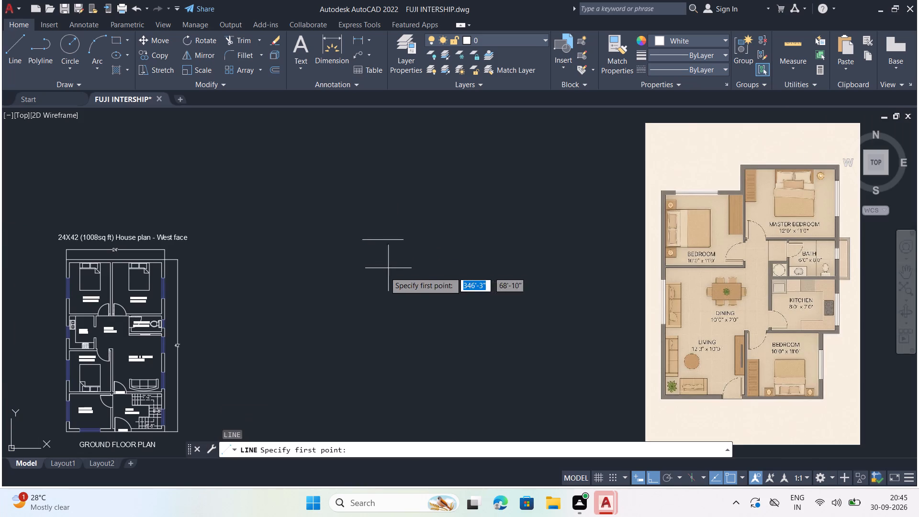
left_click(363, 241)
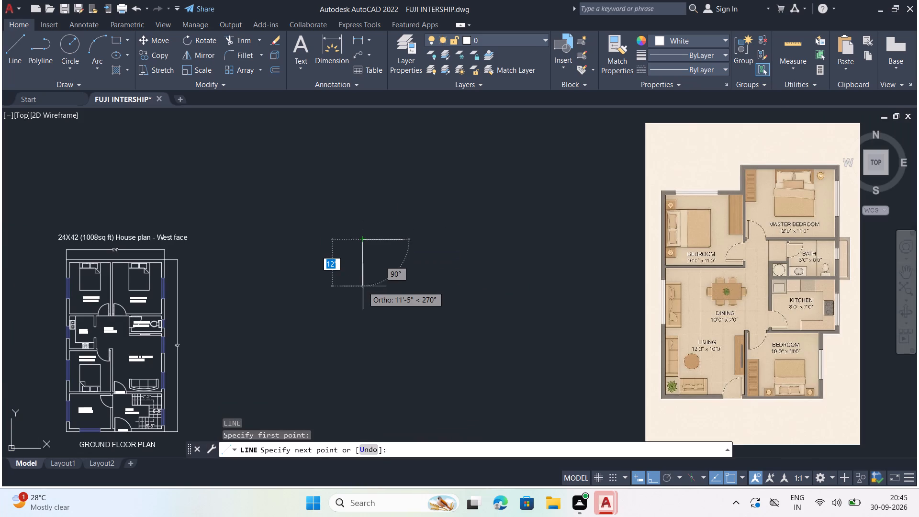
type("11'")
key("Return")
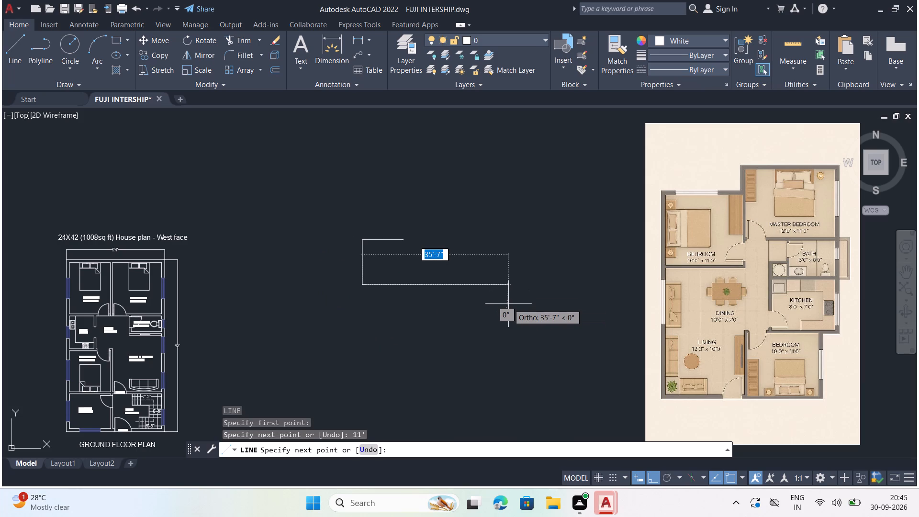
scroll(393, 283, "up", 1)
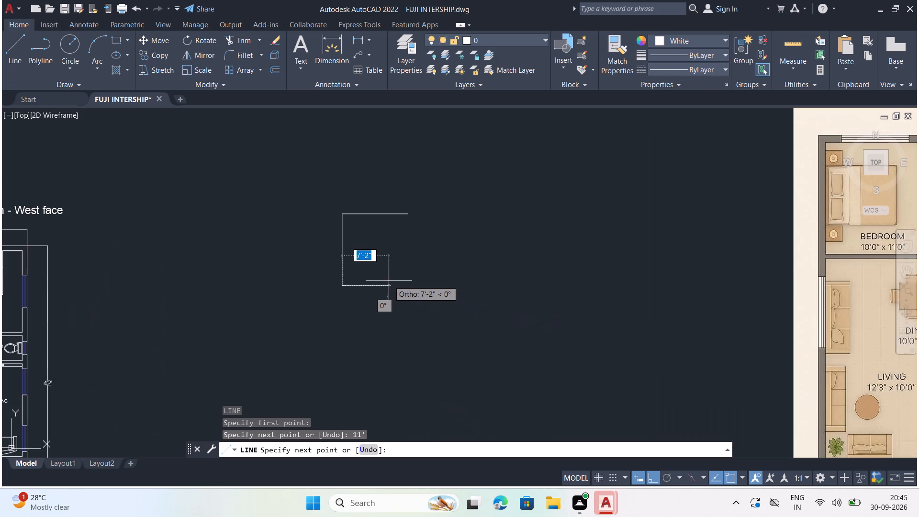
scroll(416, 282, "down", 1)
scroll(417, 282, "up", 1)
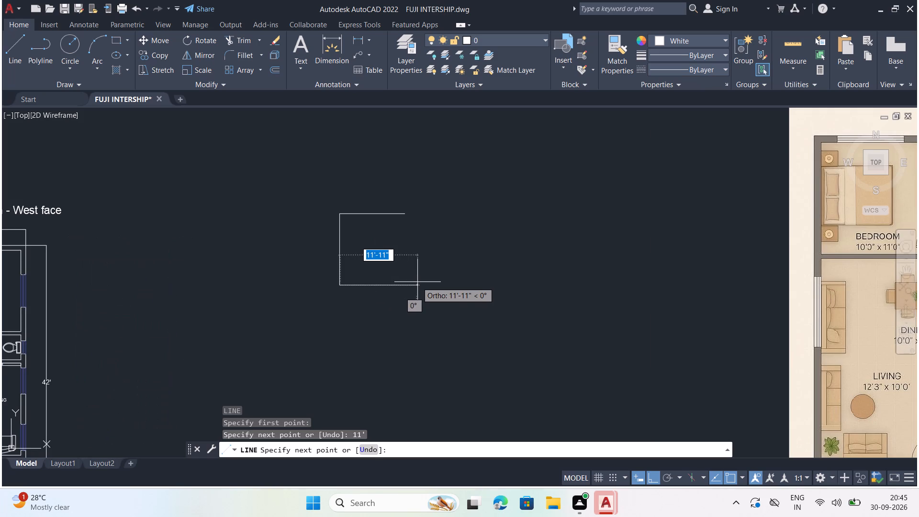
scroll(409, 263, "down", 3)
scroll(391, 302, "up", 1)
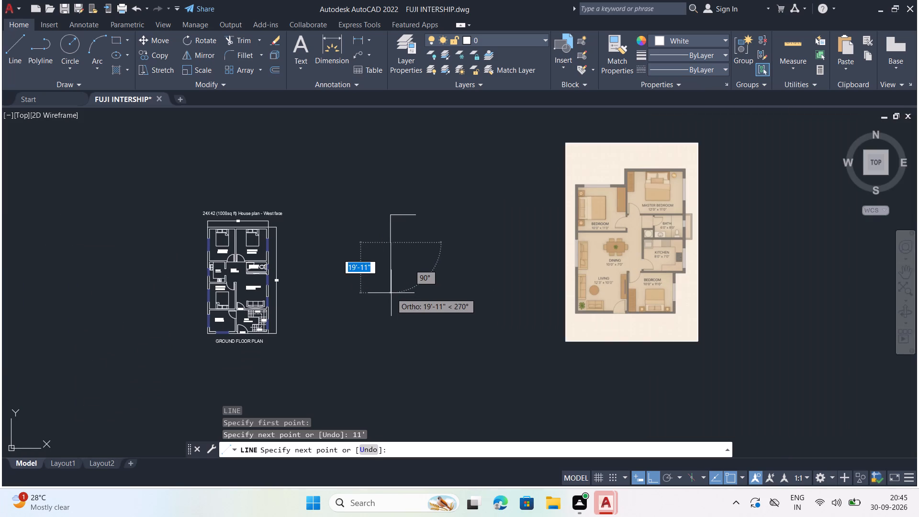
key("Escape")
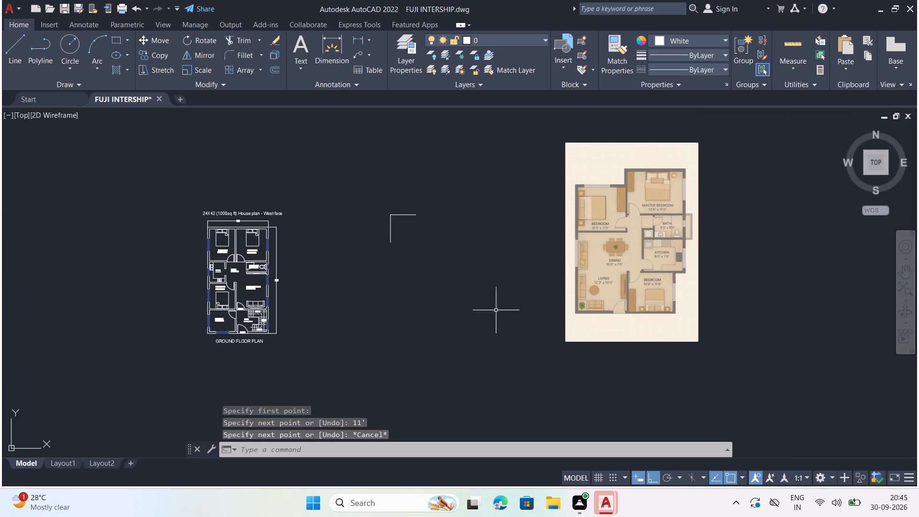
Offset the horizontal line 9" downward and the vertical line 9" to the east to form the outer wall thickness.
scroll(430, 215, "up", 1)
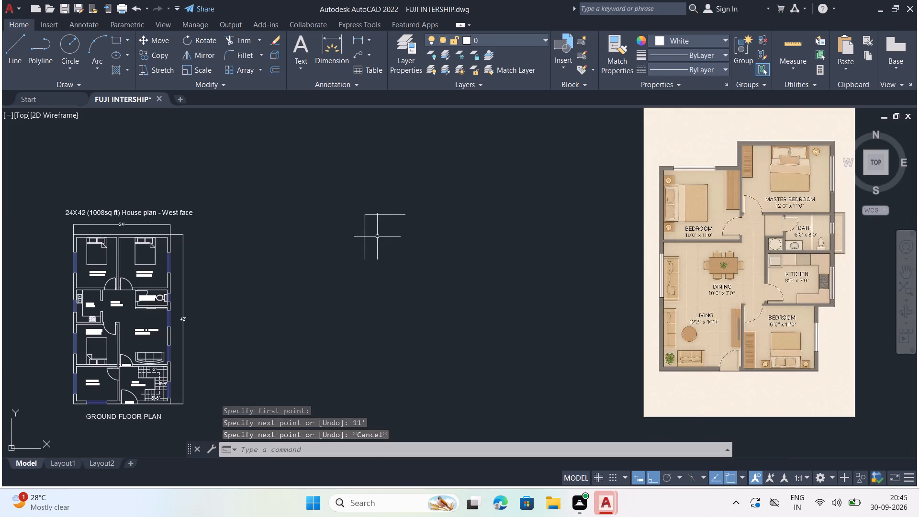
key("o")
key("Return")
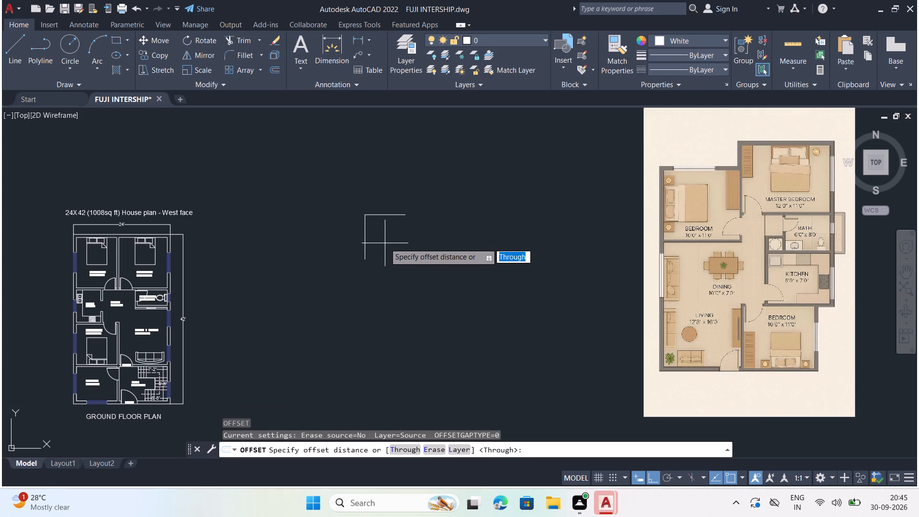
type("9\"")
key("Return")
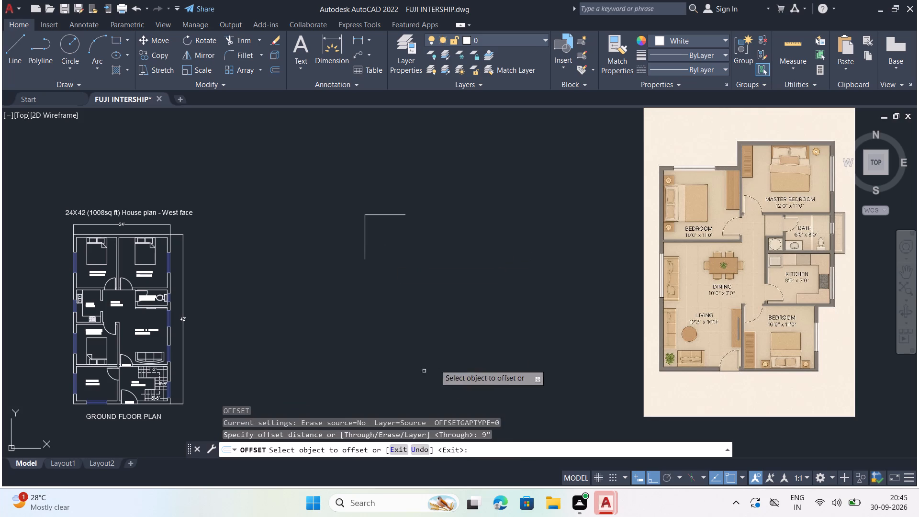
scroll(402, 231, "up", 3)
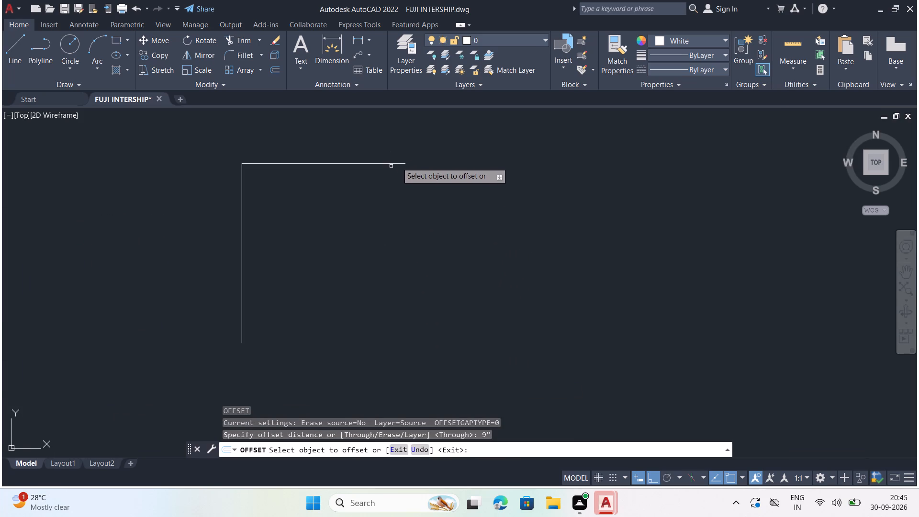
left_click(397, 162)
left_click(413, 250)
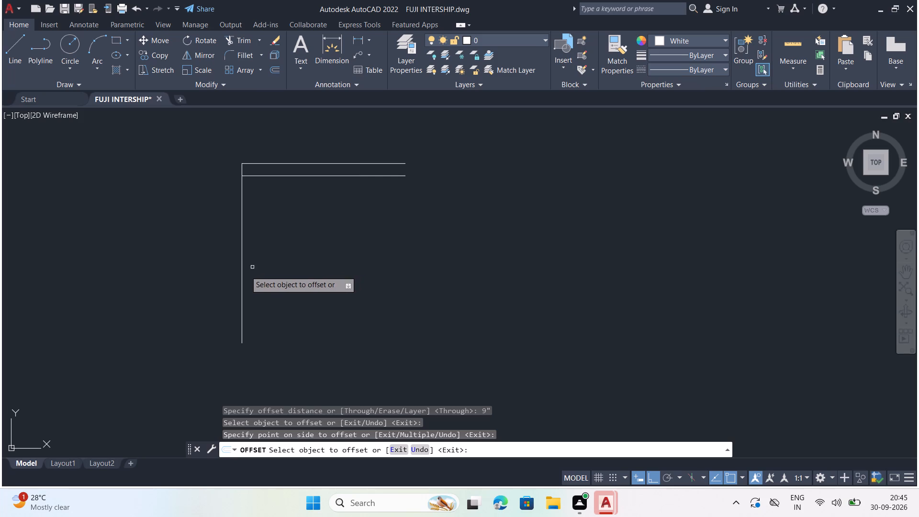
left_click(243, 270)
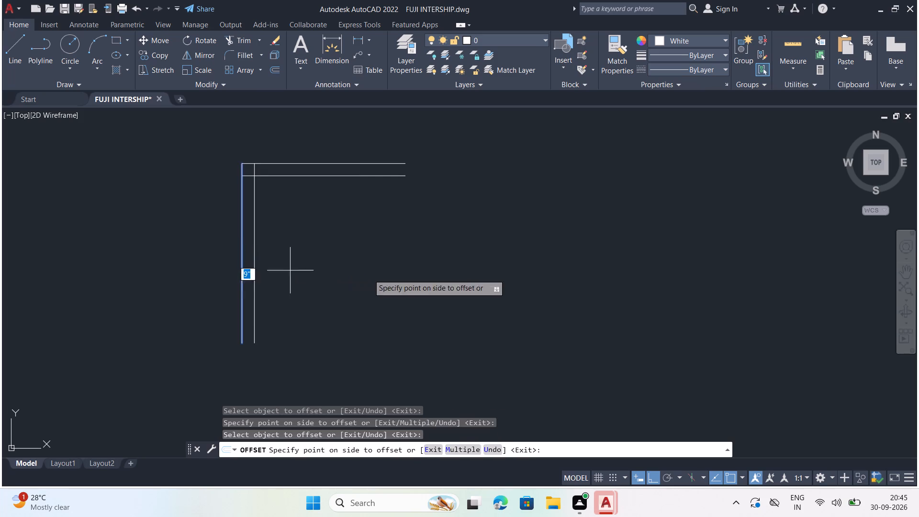
left_click(369, 274)
key("Escape")
Offset the inner west wall line 10' to the east for the bedroom's opposite wall face.
key("o")
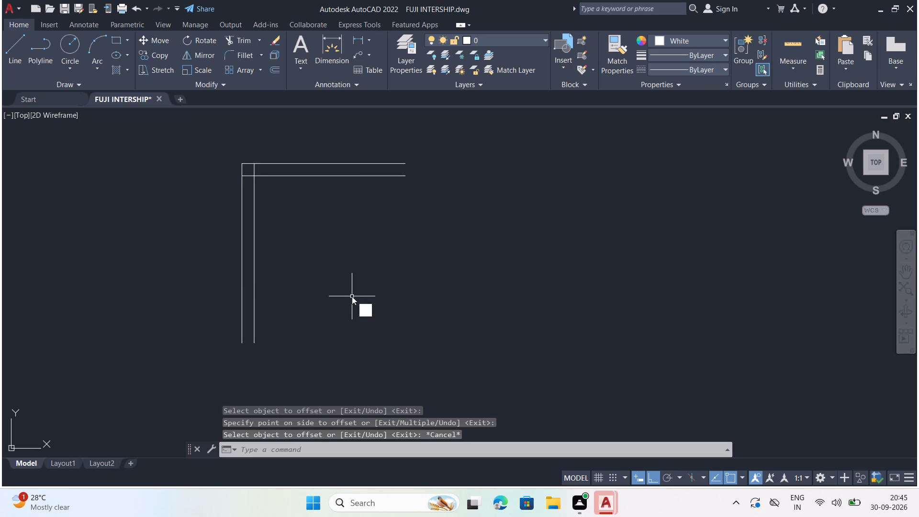
key("Return")
type("10'")
key("Return")
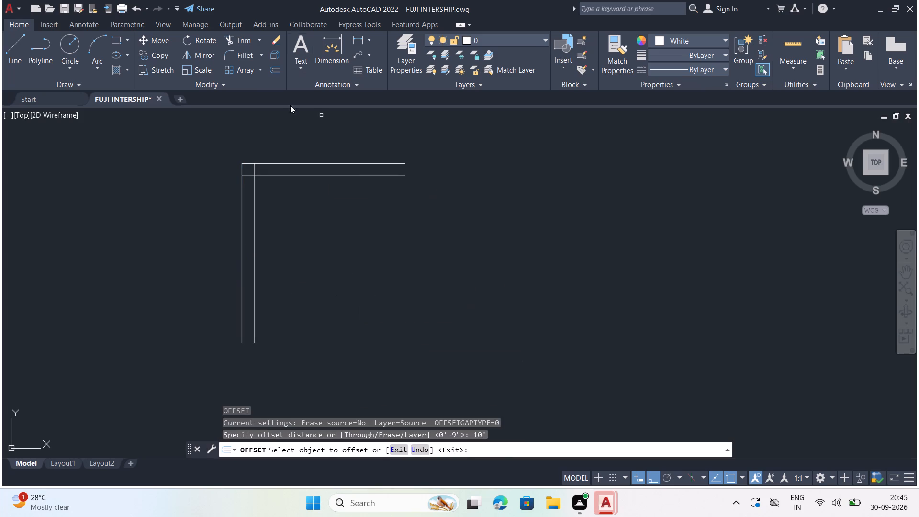
scroll(305, 193, "down", 2)
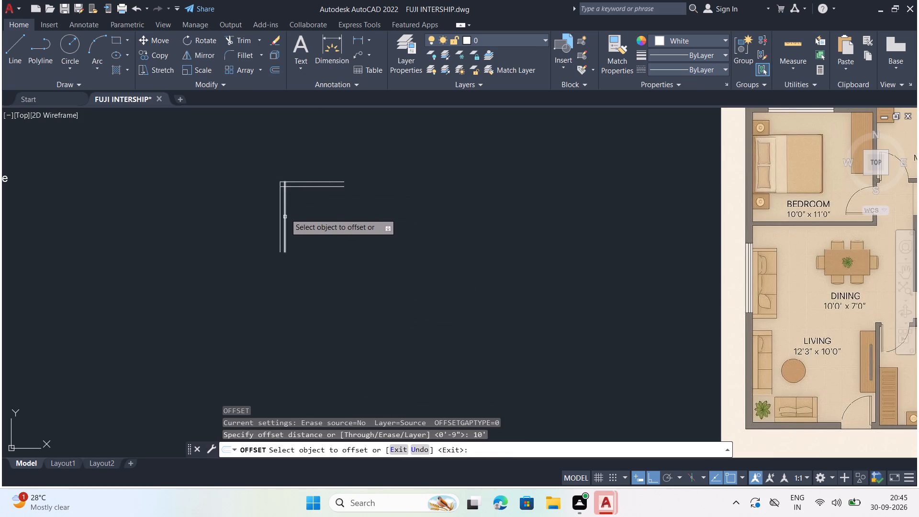
left_click(285, 214)
left_click(390, 224)
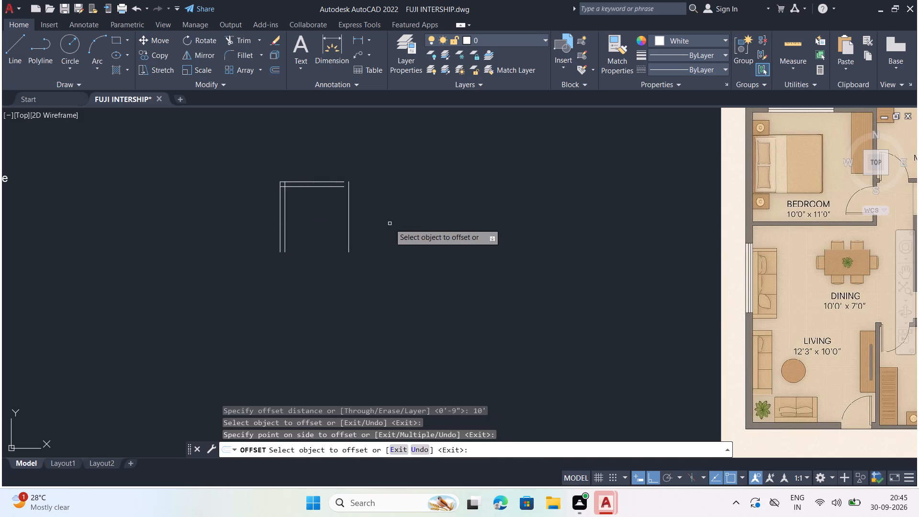
key("Return")
Offset the inner north wall line 11' downward for the bedroom's south wall face.
key("o")
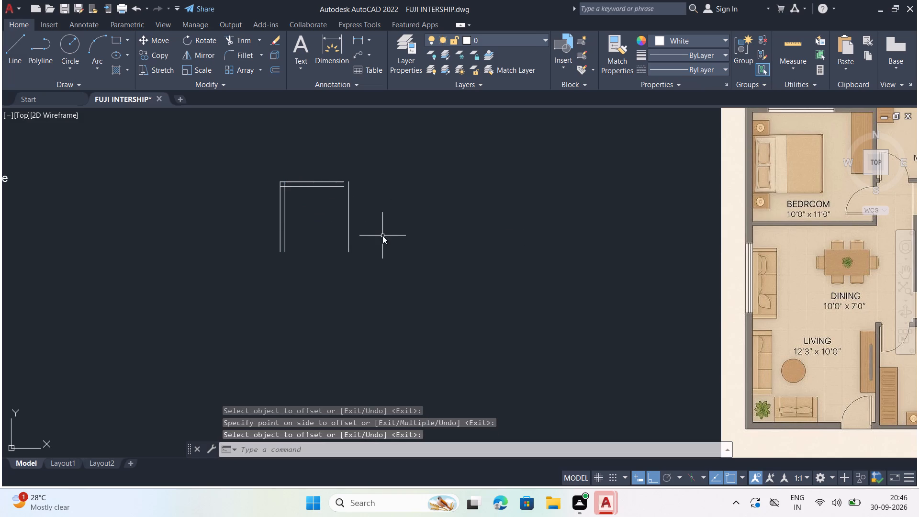
key("Return")
type("11'")
key("Return")
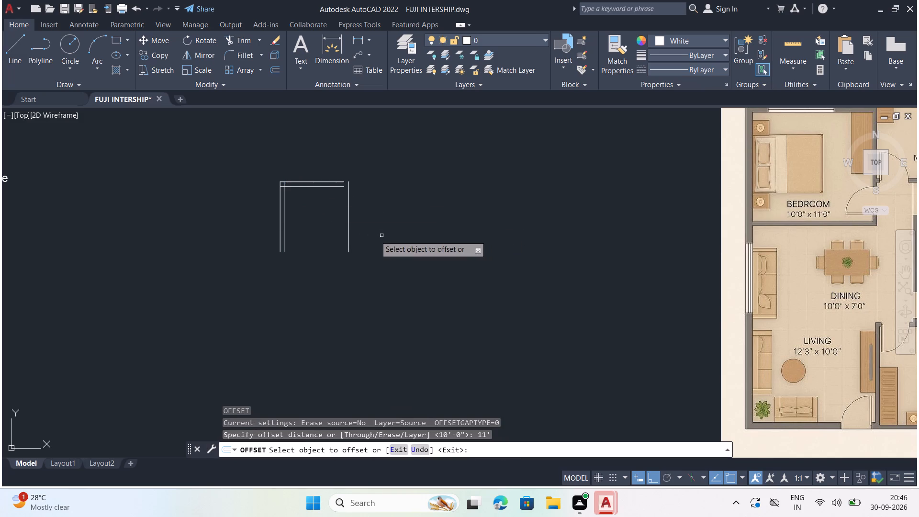
left_click(328, 186)
left_click(322, 261)
key("Escape")
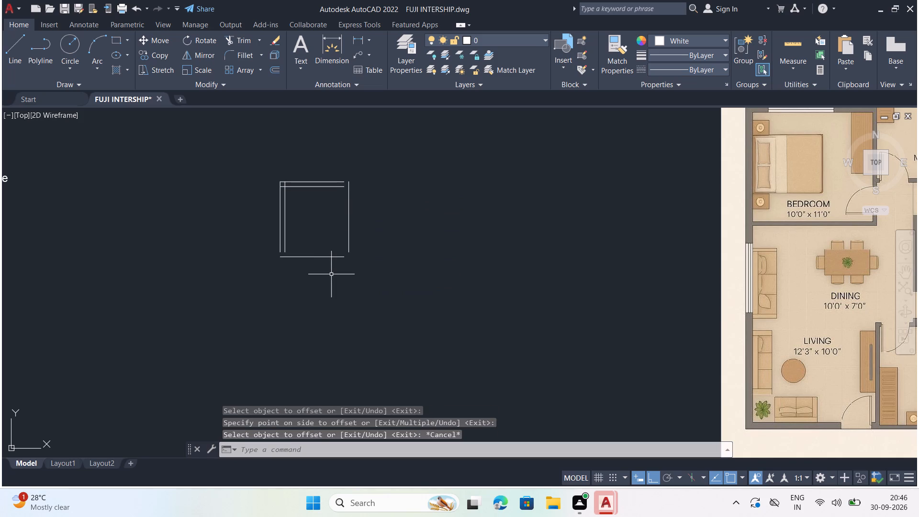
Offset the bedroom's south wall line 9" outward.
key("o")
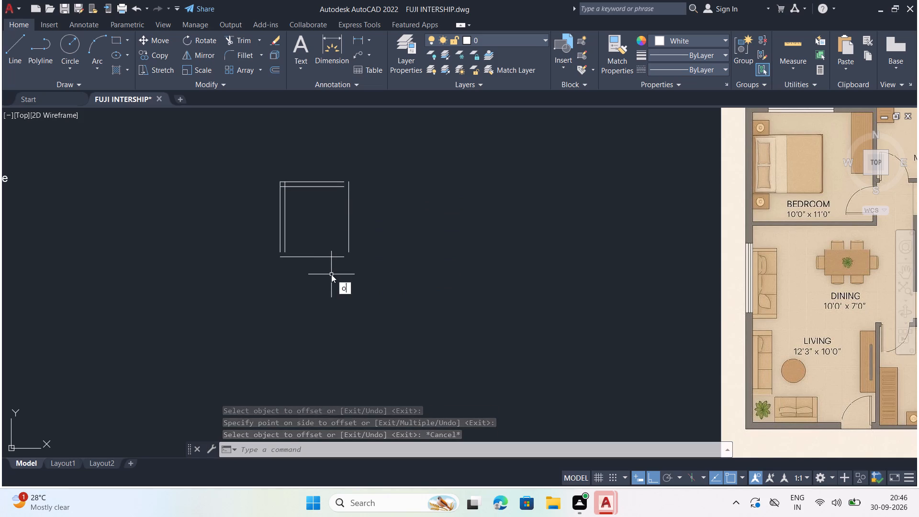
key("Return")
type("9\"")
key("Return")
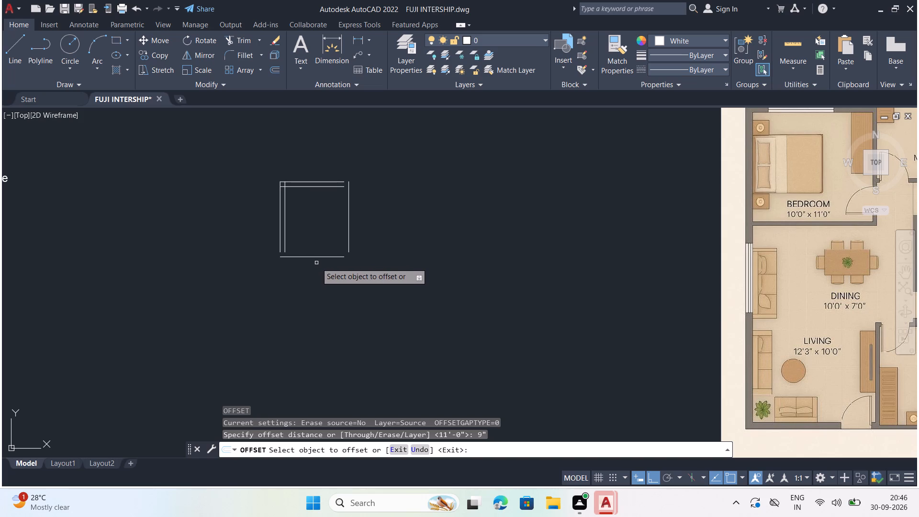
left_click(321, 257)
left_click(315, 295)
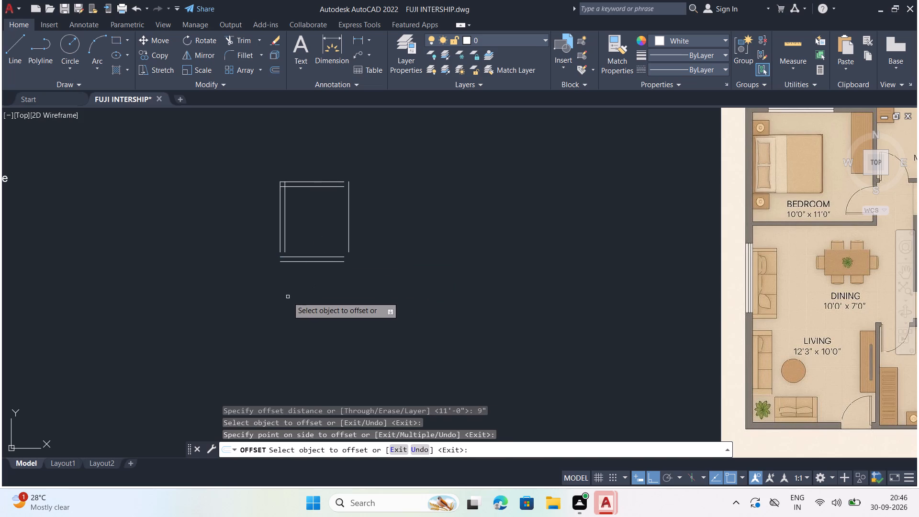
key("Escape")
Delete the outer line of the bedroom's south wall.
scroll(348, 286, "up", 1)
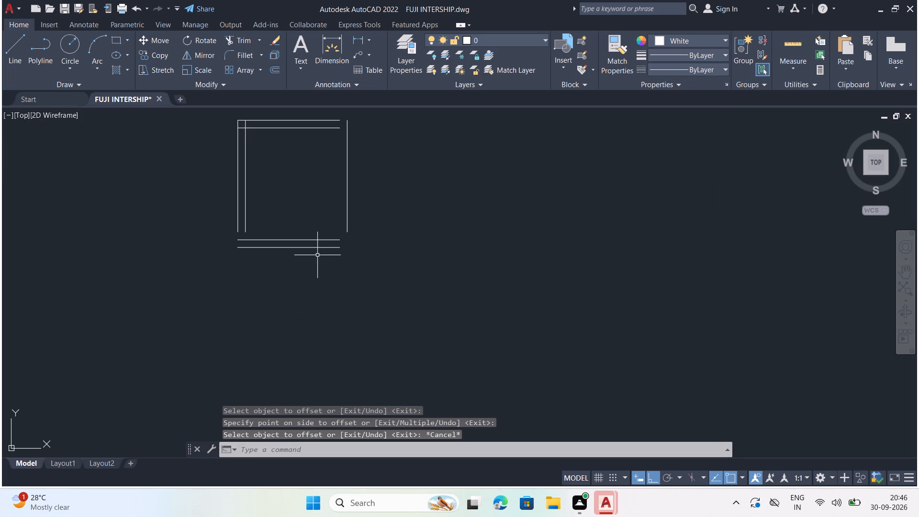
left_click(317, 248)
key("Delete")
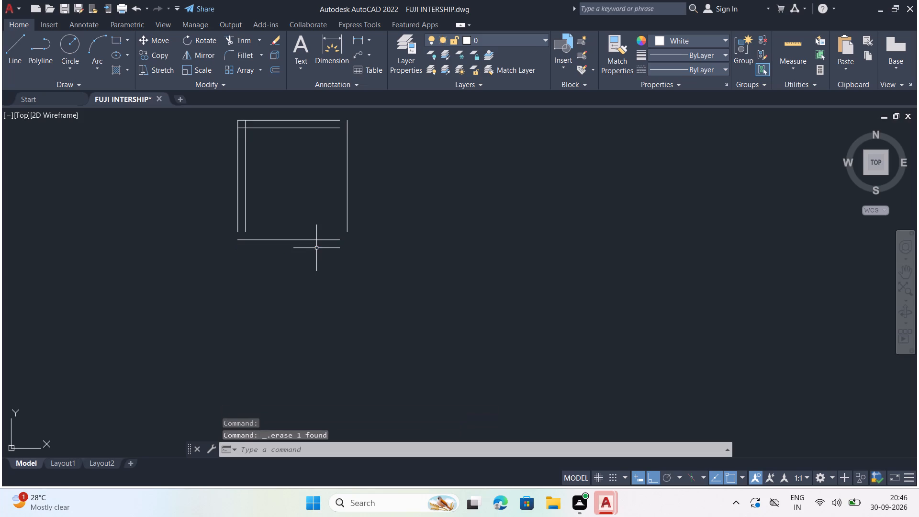
Offset the bedroom's south wall line and east wall line 6" outward to form the internal wall thickness.
key("o")
key("Return")
type("6\"")
key("Return")
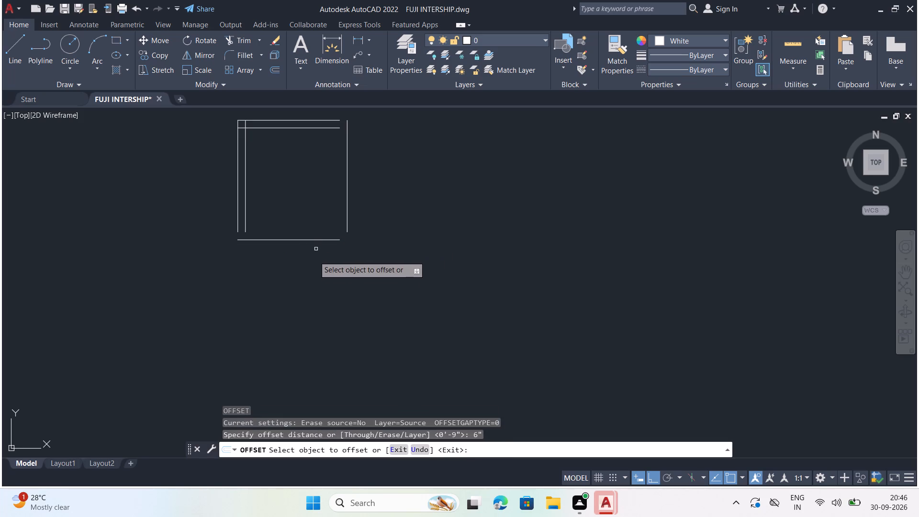
left_click(312, 240)
left_click(316, 305)
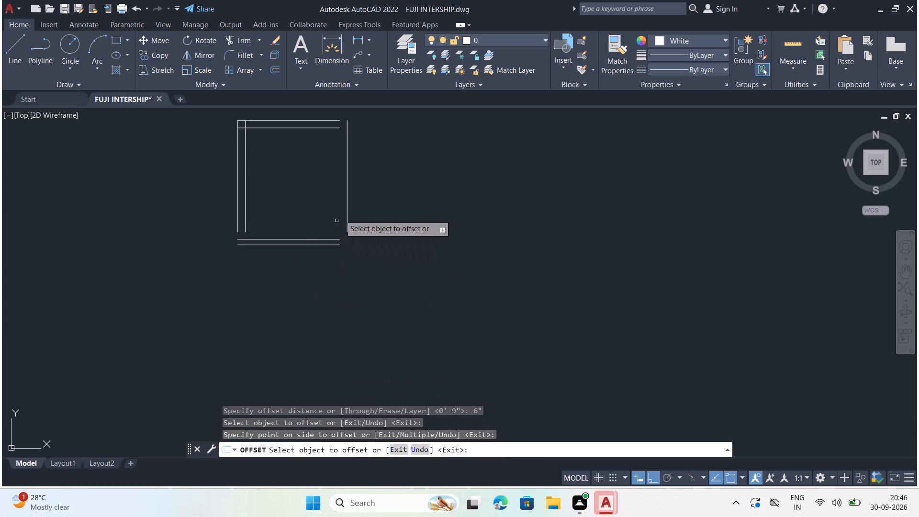
left_click(348, 213)
left_click(415, 228)
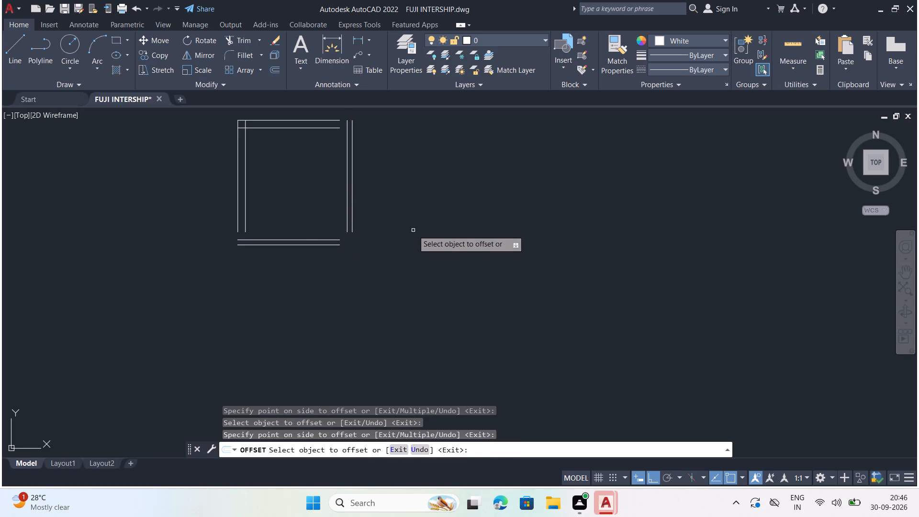
Extend both west wall lines of the bedroom down to the south wall's outer line.
key("Escape")
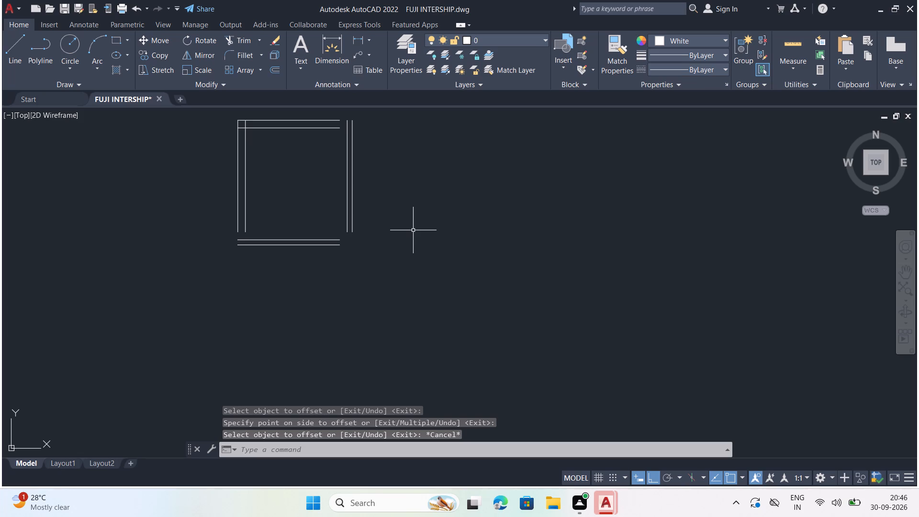
type("ex")
key("Return")
scroll(216, 247, "up", 1)
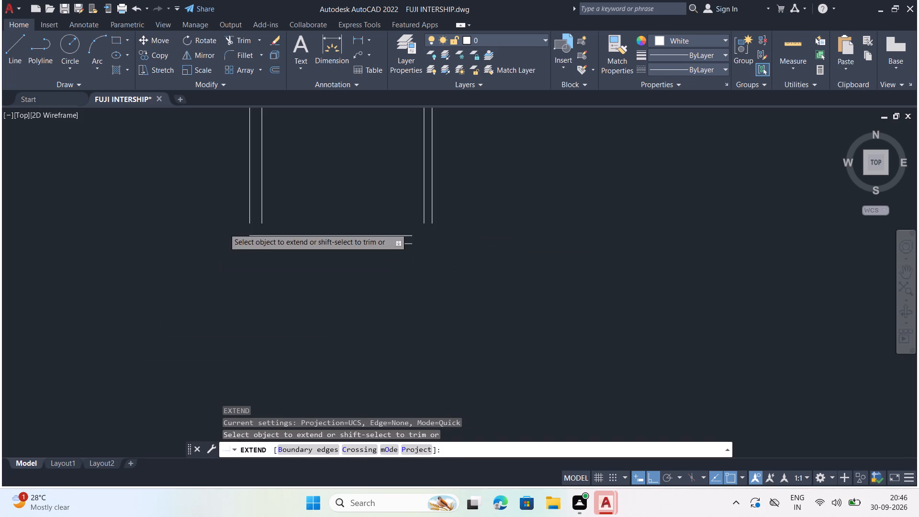
left_click(330, 207)
left_click(193, 214)
left_click_drag(270, 209, 264, 214)
left_click(249, 225)
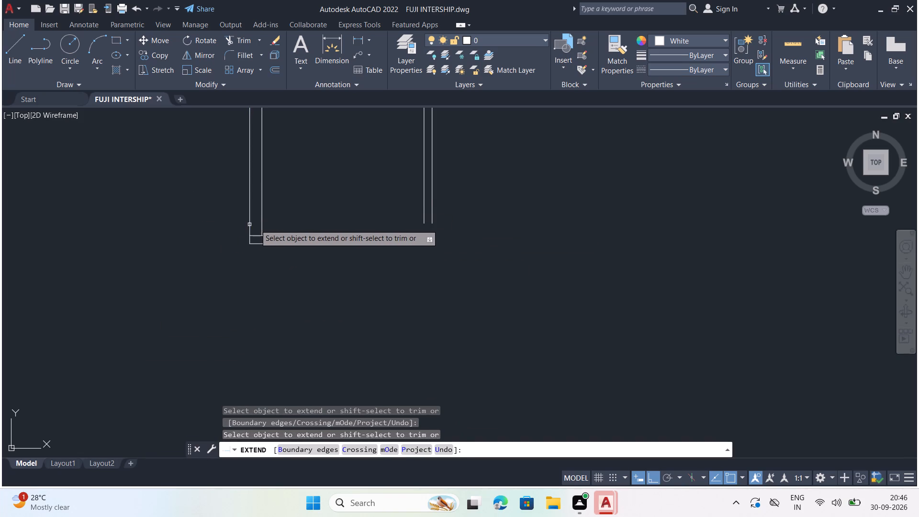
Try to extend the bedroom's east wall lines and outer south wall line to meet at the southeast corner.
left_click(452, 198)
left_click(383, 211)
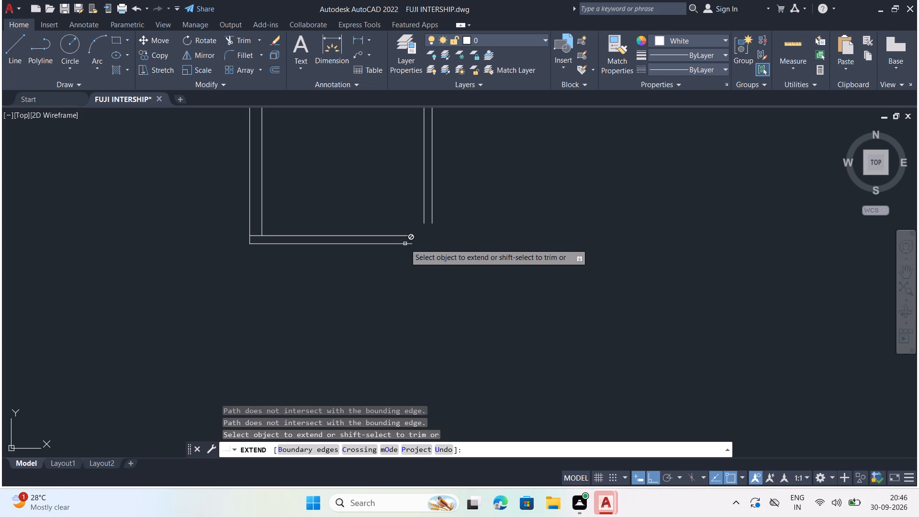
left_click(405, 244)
Extend both north wall lines of the bedroom to the east wall's outer line.
scroll(360, 276, "down", 2)
scroll(382, 173, "up", 1)
left_click_drag(377, 181, 375, 190)
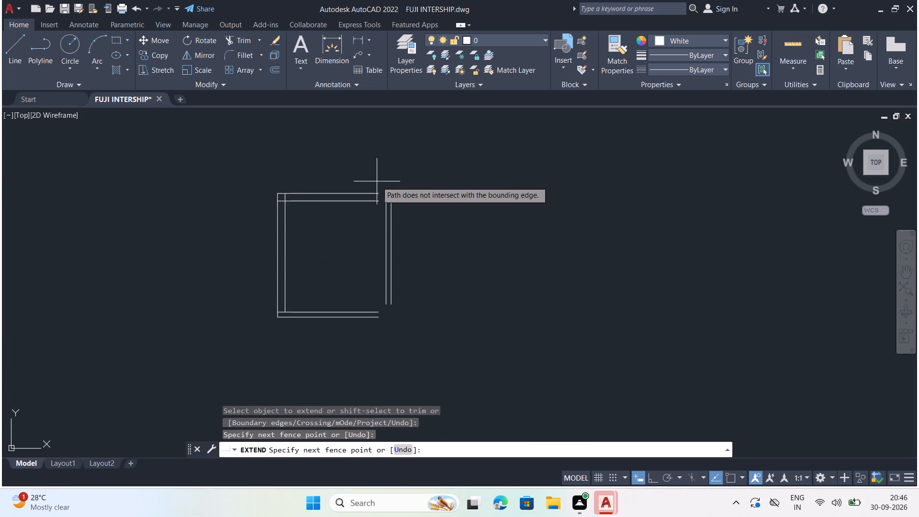
left_click(364, 212)
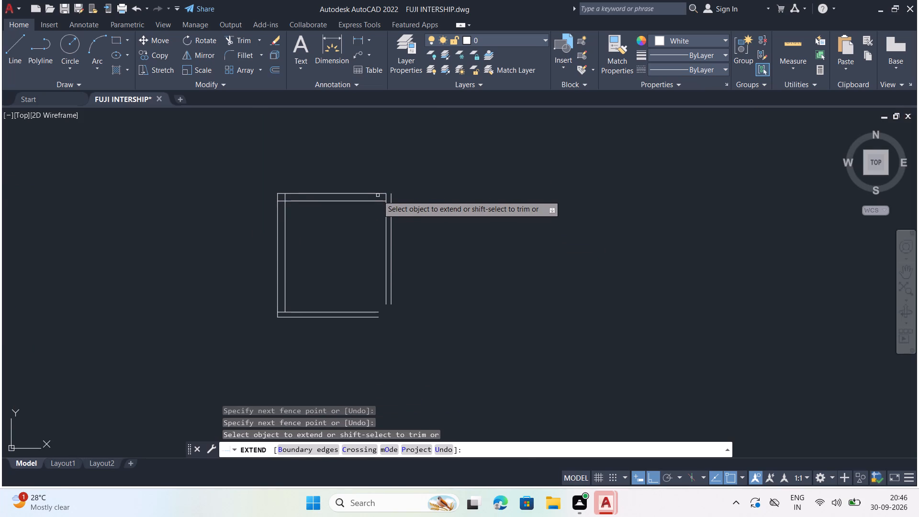
left_click(381, 193)
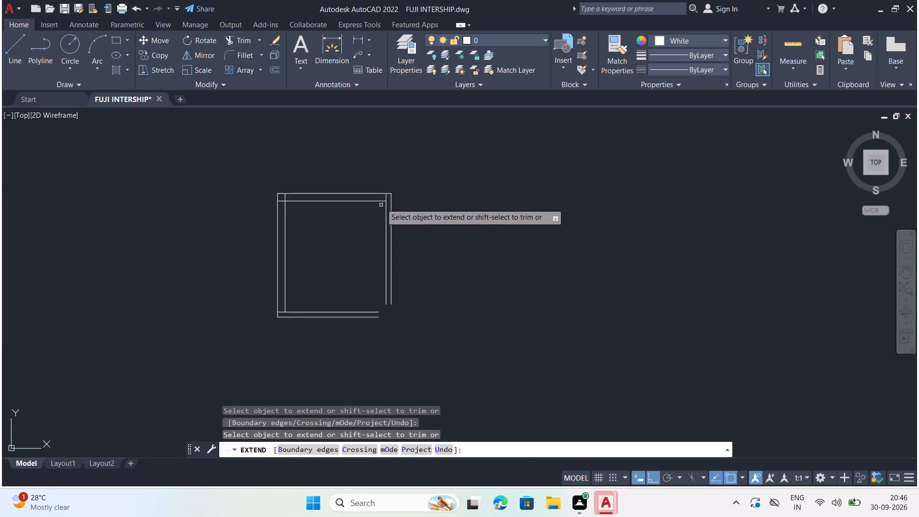
left_click(381, 201)
key("Escape")
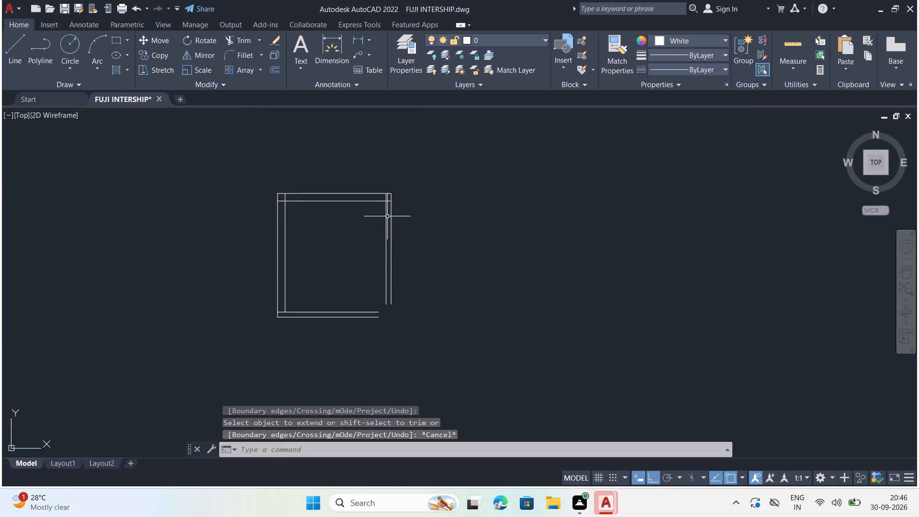
Draw two vertical helper lines from the lower ends of the east wall lines, running down past the south wall.
scroll(363, 193, "down", 2)
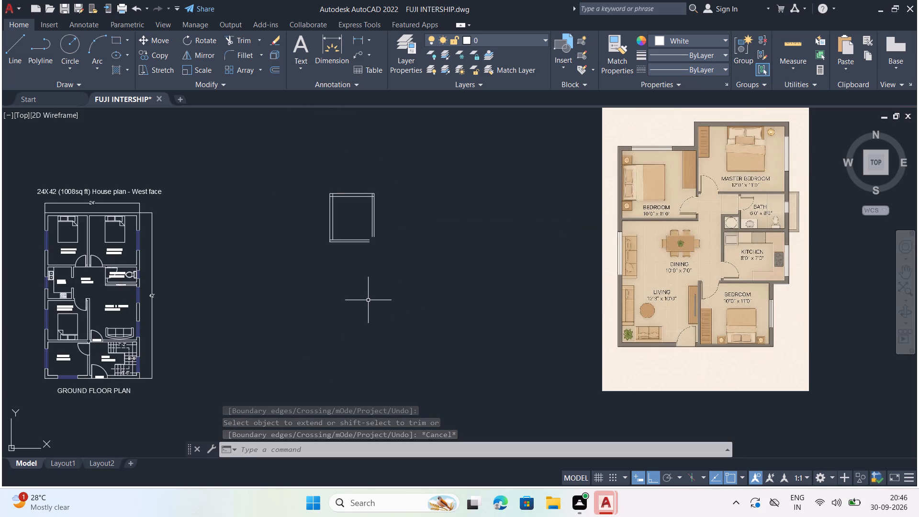
scroll(365, 247, "up", 2)
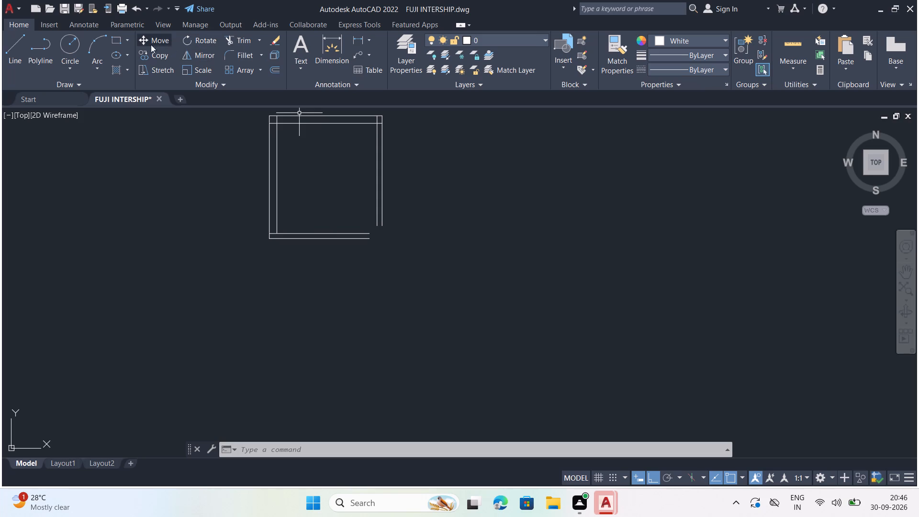
left_click(19, 43)
scroll(364, 220, "up", 1)
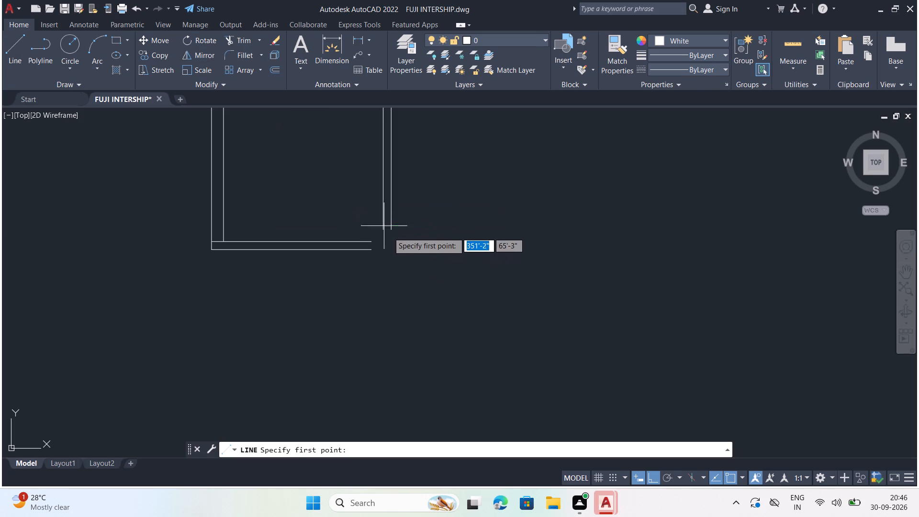
left_click(381, 233)
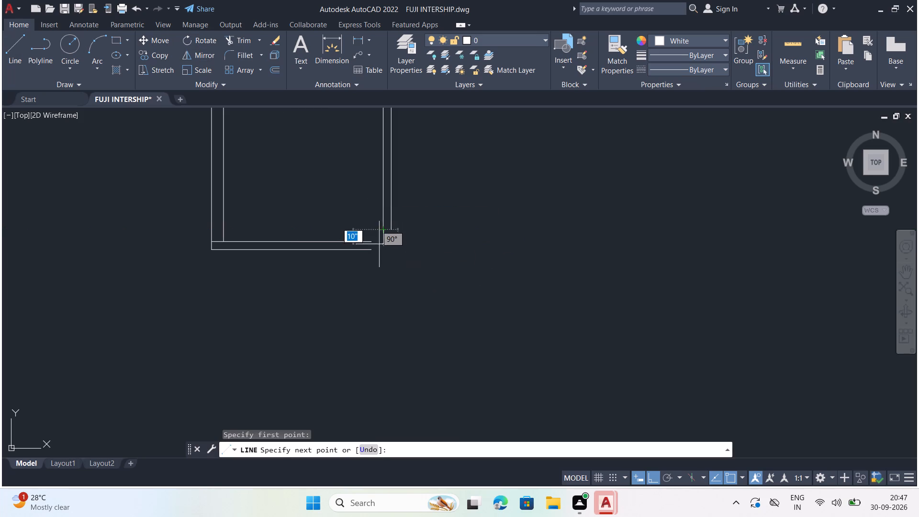
left_click(376, 276)
key("Escape")
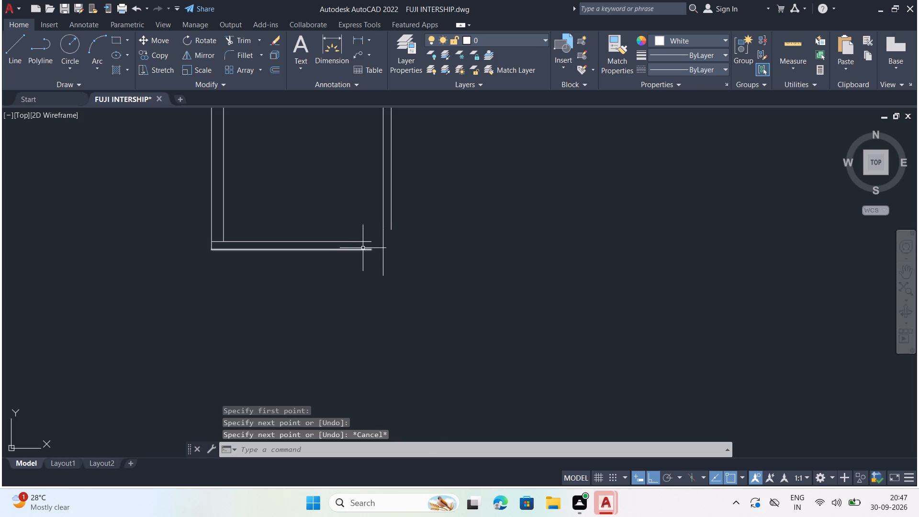
key("l")
key("Return")
scroll(524, 398, "up", 1)
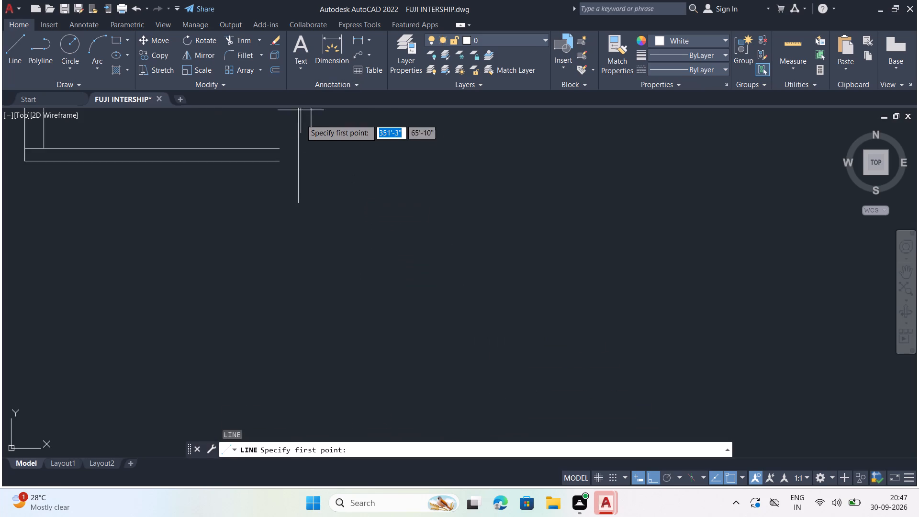
left_click(312, 128)
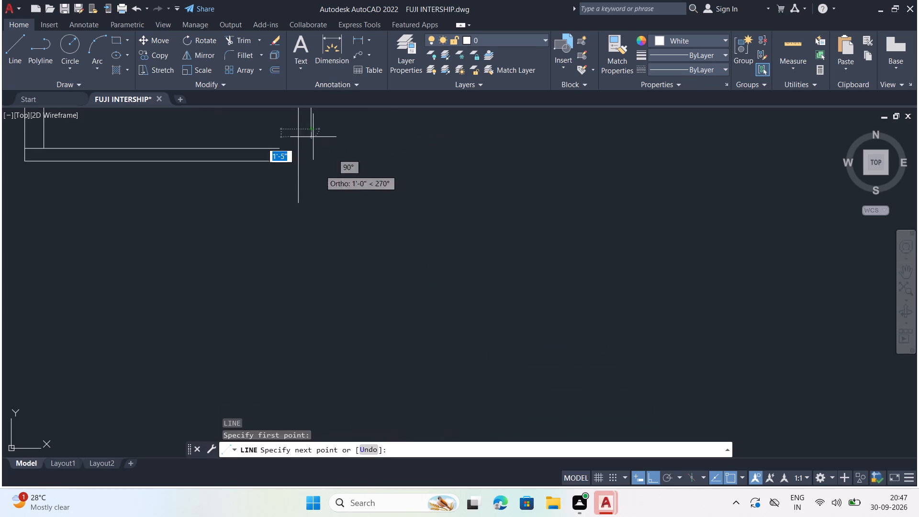
left_click(323, 218)
key("Escape")
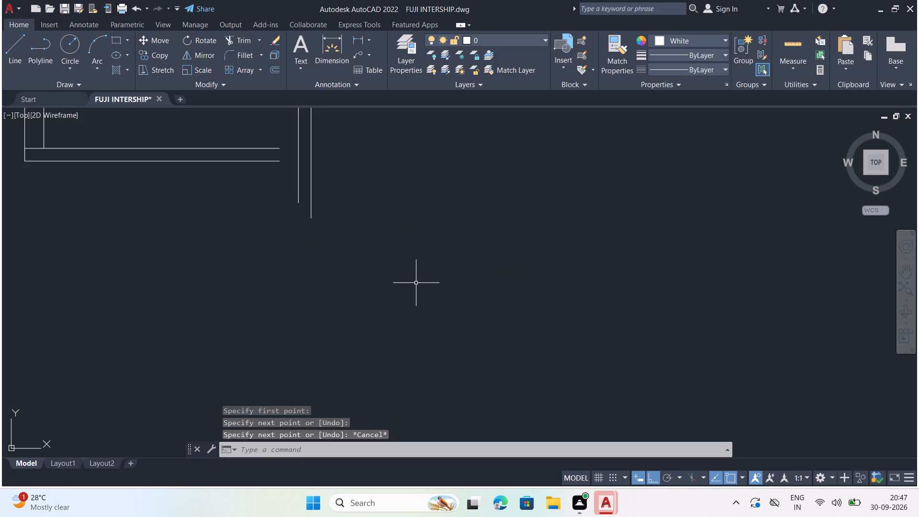
Extend both south wall lines of the bedroom to the outer helper line below the east wall.
type("ex")
key("Return")
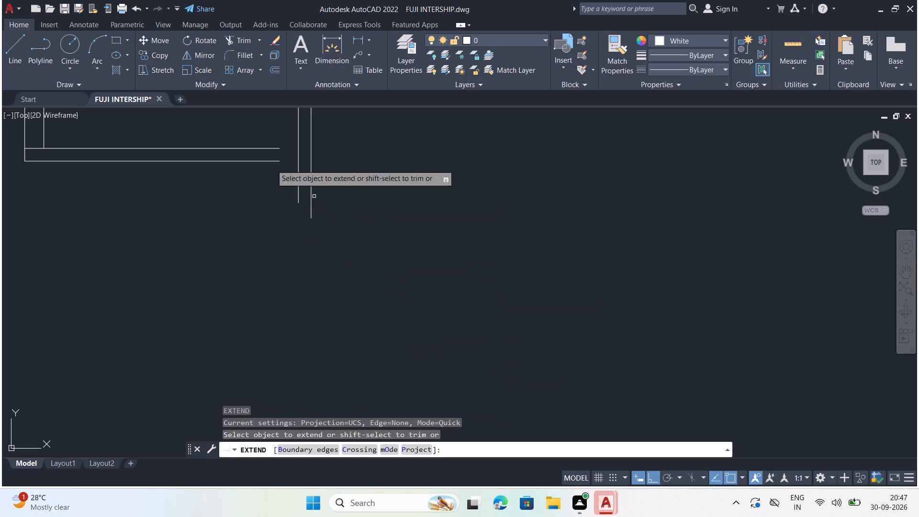
left_click(267, 149)
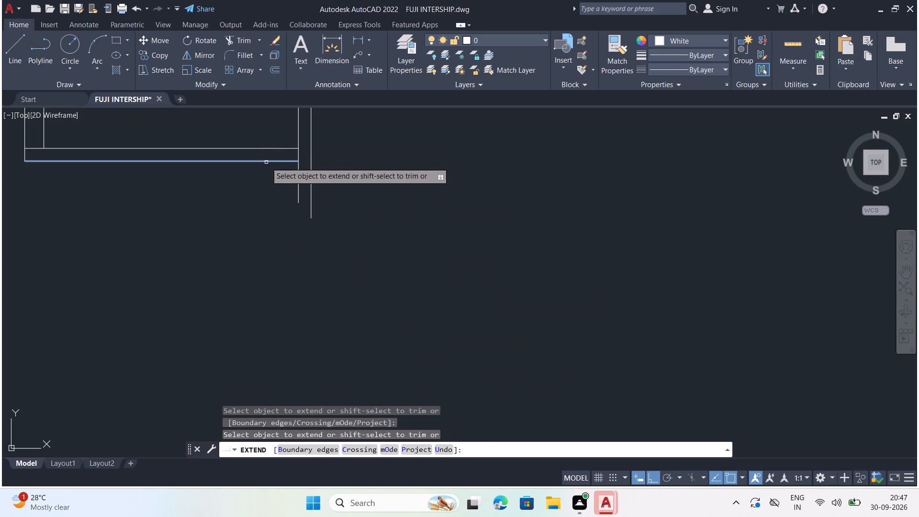
left_click(266, 162)
left_click(288, 146)
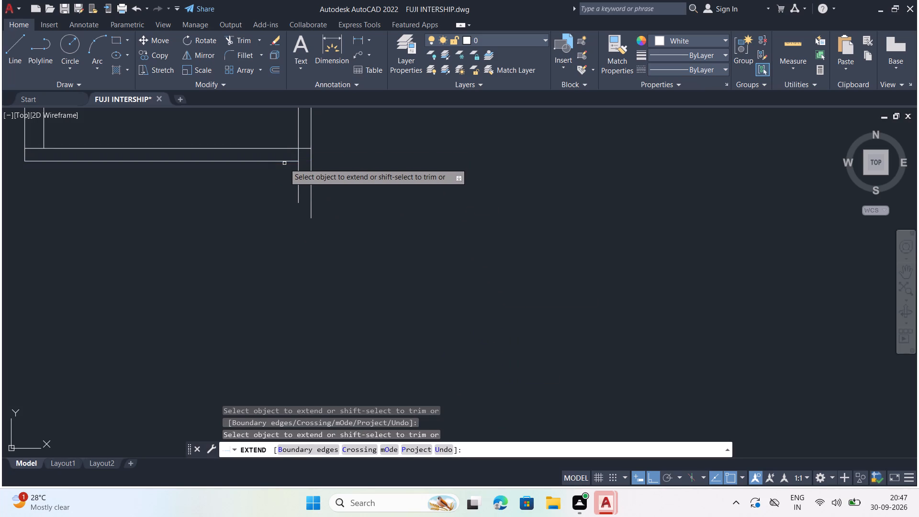
left_click(284, 163)
left_click(286, 156)
scroll(359, 276, "down", 4)
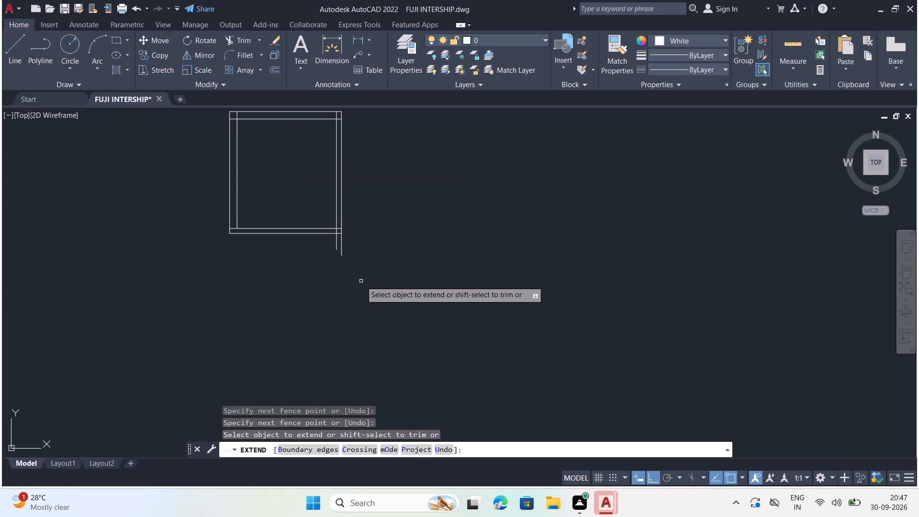
key("Escape")
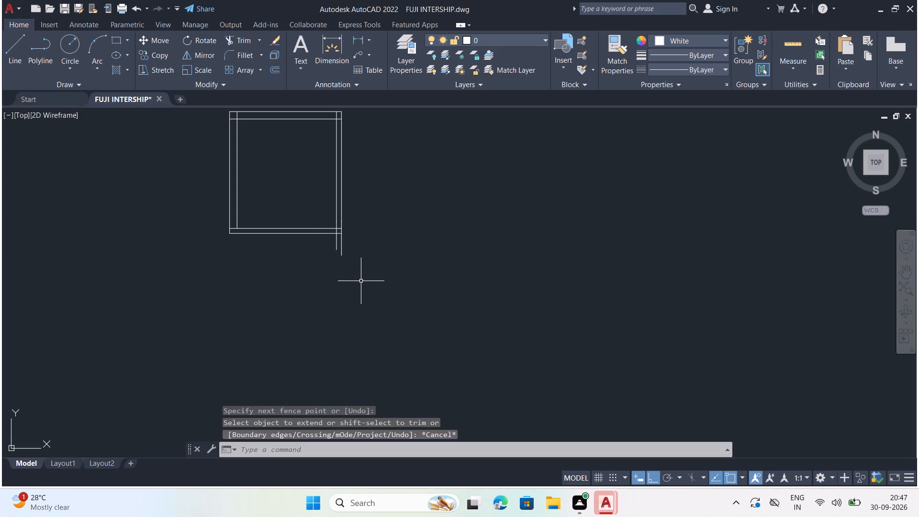
Delete the two vertical helper lines at the bedroom's southeast corner.
scroll(363, 206, "up", 2)
left_click_drag(321, 294, 315, 295)
left_click(229, 311)
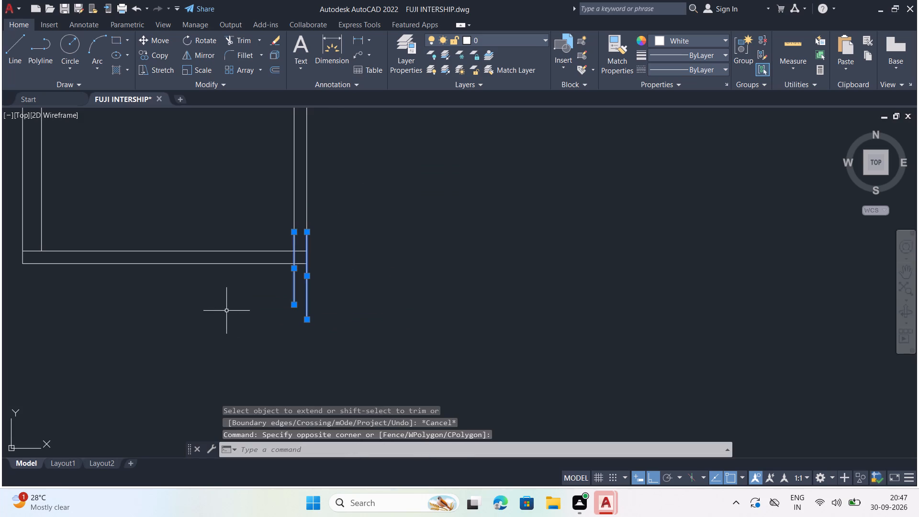
key("Delete")
Extend both east wall lines of the bedroom down to the south wall's outer line.
type("ex")
key("Return")
left_click(324, 202)
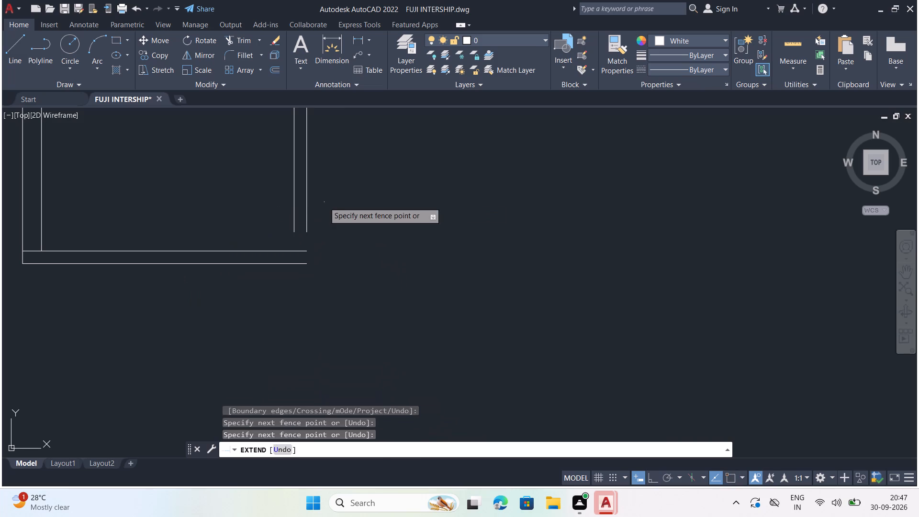
left_click(223, 209)
left_click(314, 235)
left_click(249, 249)
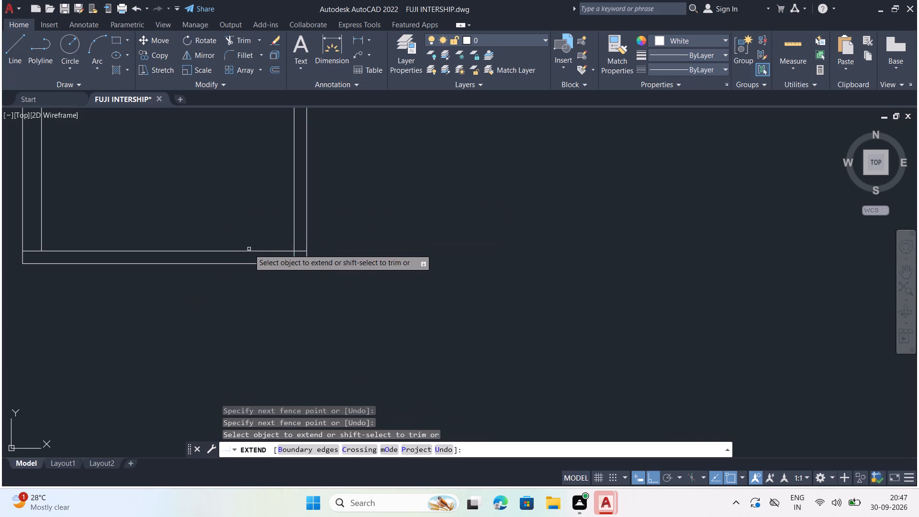
key("Escape")
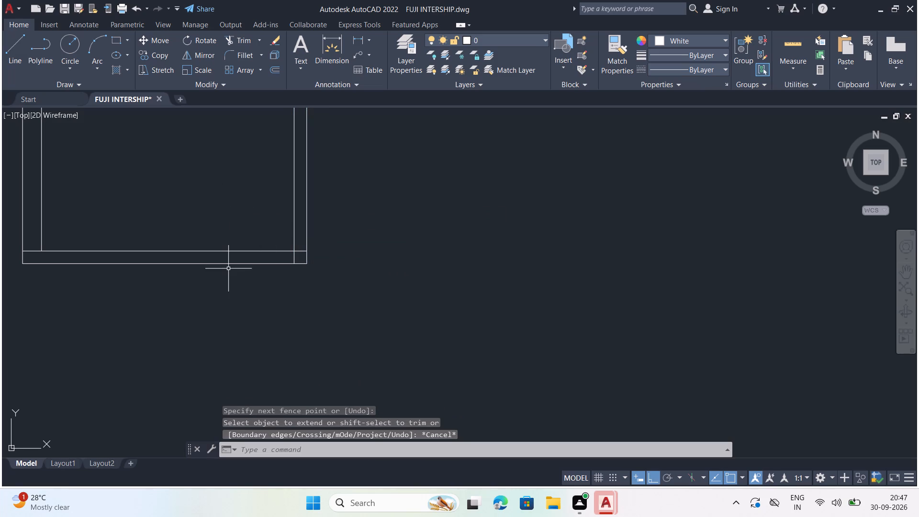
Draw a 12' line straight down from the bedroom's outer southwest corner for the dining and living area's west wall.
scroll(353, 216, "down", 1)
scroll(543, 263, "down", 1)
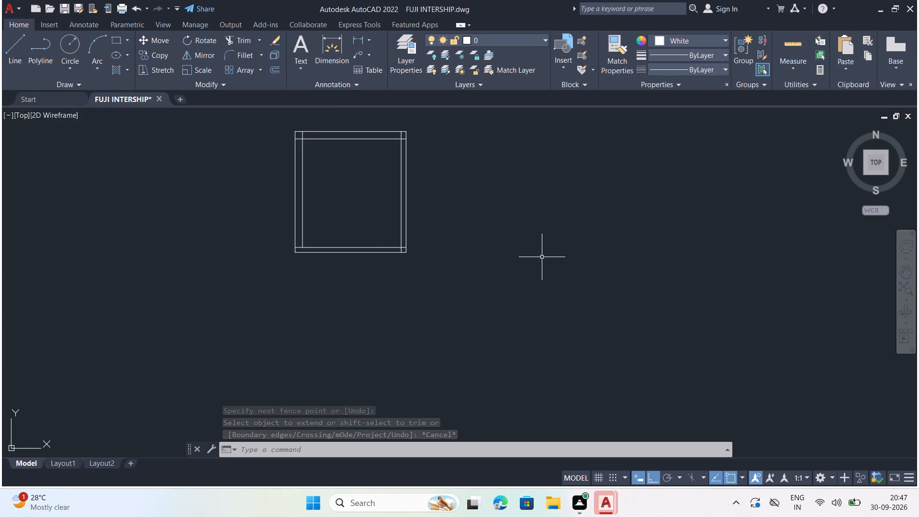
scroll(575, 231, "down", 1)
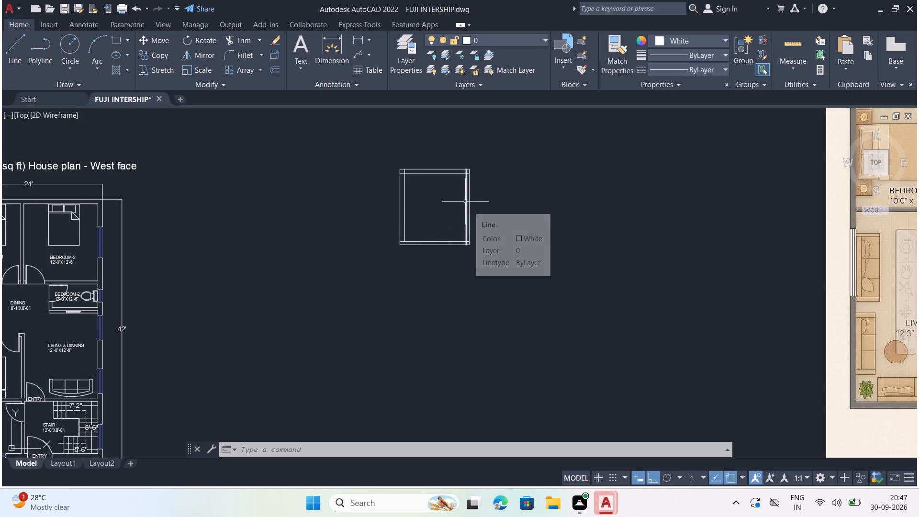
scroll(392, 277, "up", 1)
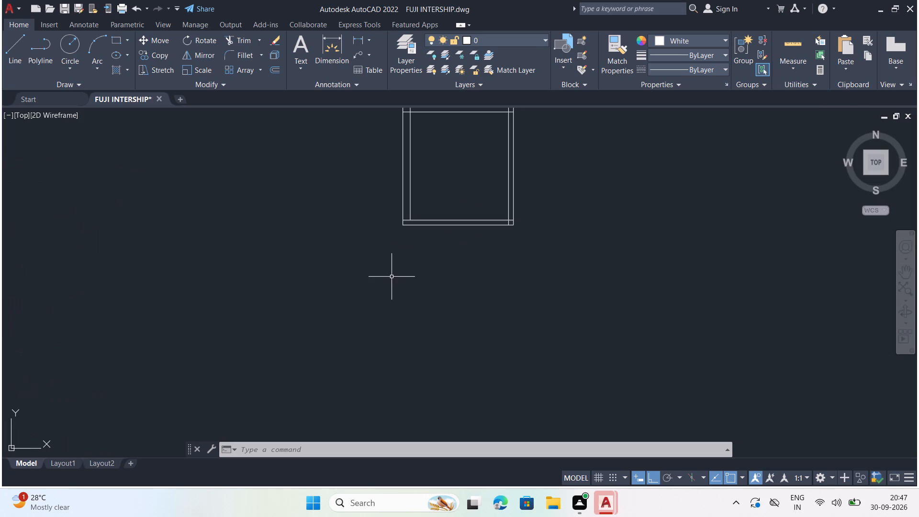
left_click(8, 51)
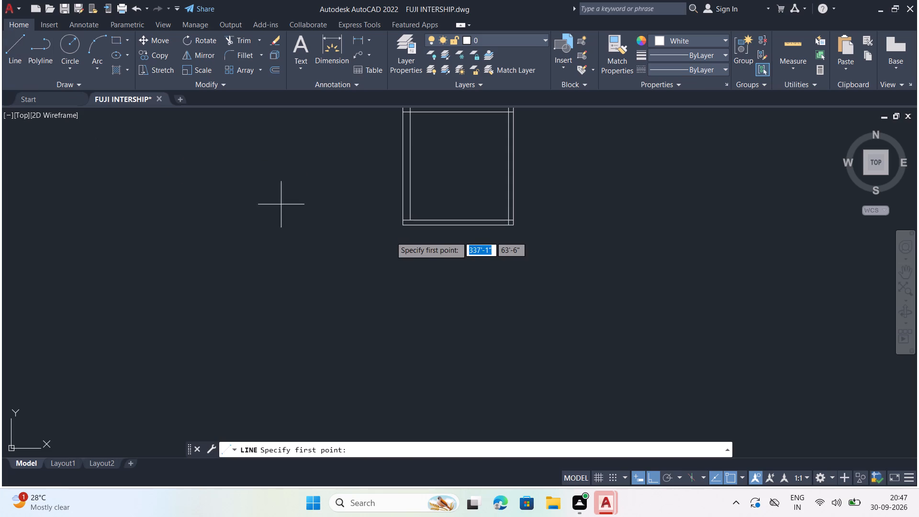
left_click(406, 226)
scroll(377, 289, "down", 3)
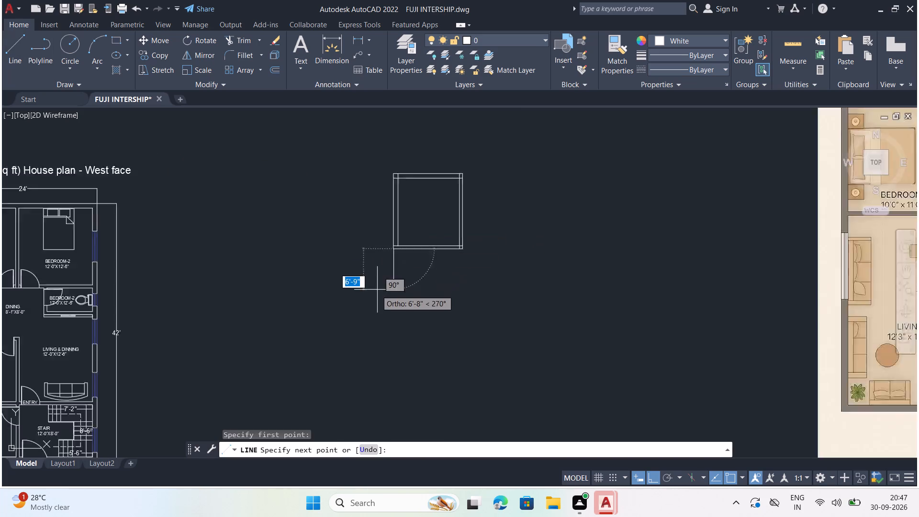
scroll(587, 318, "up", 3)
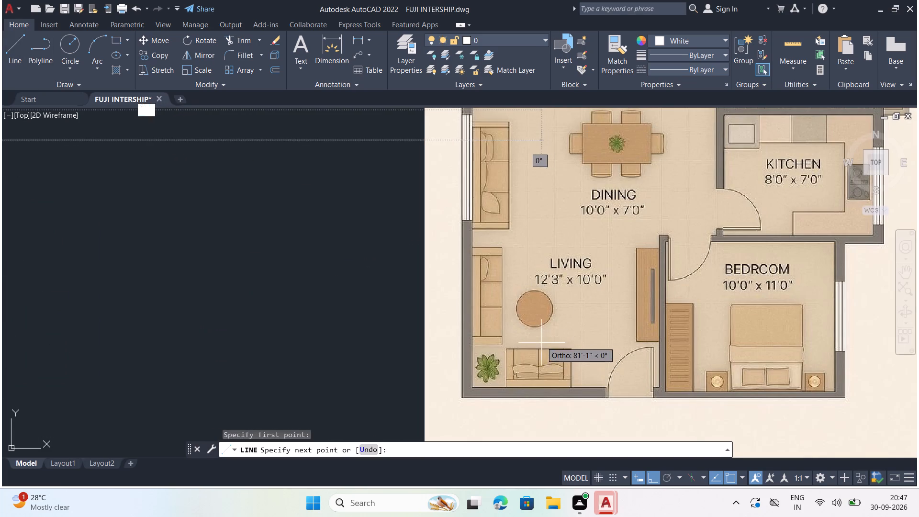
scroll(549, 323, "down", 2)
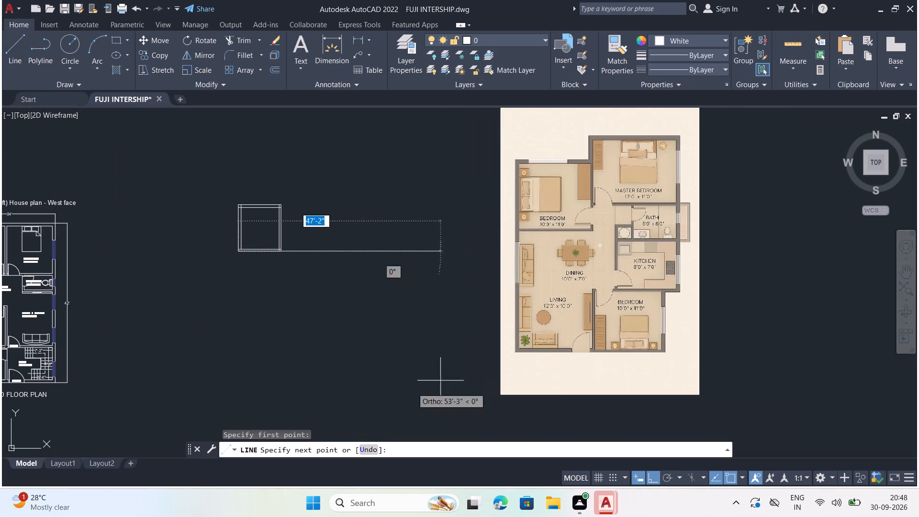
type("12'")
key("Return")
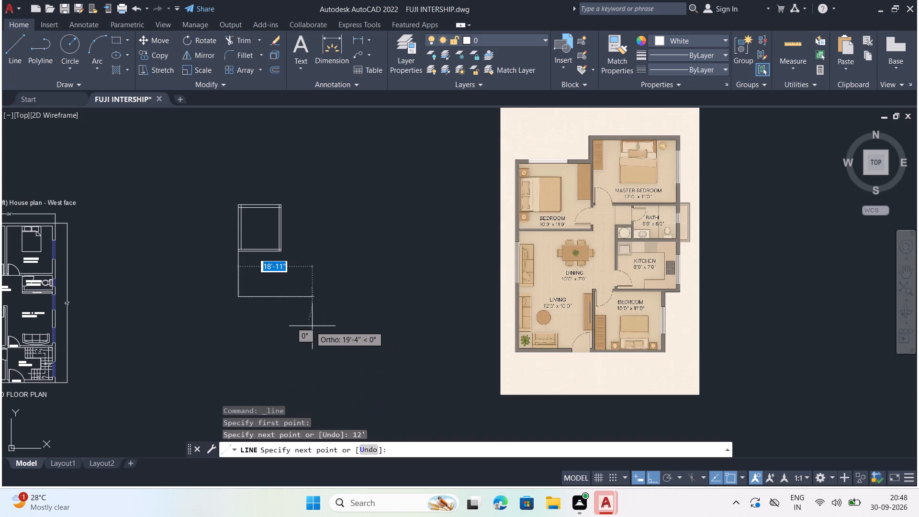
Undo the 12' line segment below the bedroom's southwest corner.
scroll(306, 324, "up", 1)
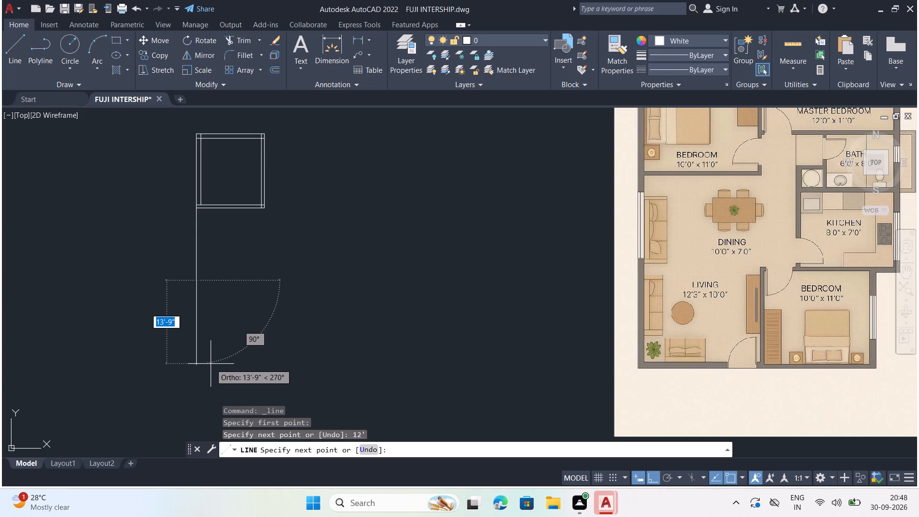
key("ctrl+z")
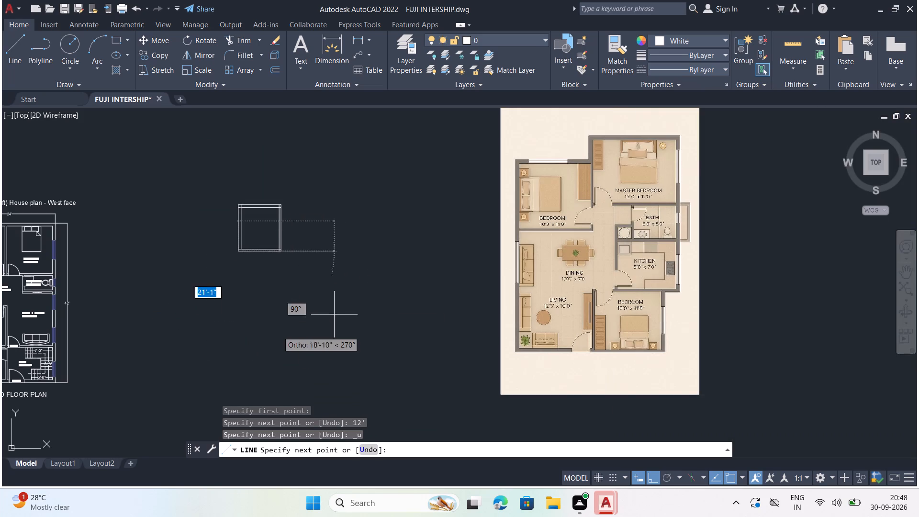
Draw a 7' line straight down from the bedroom's outer southwest corner for the dining area's west wall.
type("7'")
key("Return")
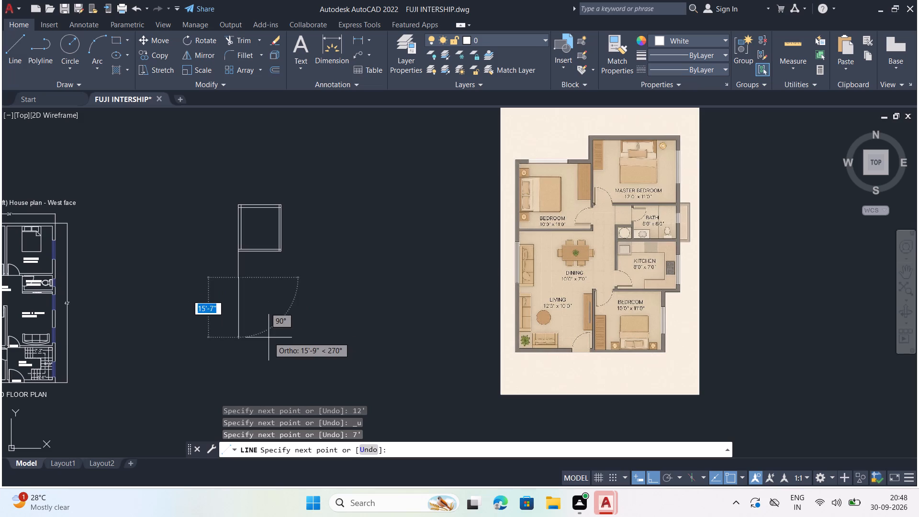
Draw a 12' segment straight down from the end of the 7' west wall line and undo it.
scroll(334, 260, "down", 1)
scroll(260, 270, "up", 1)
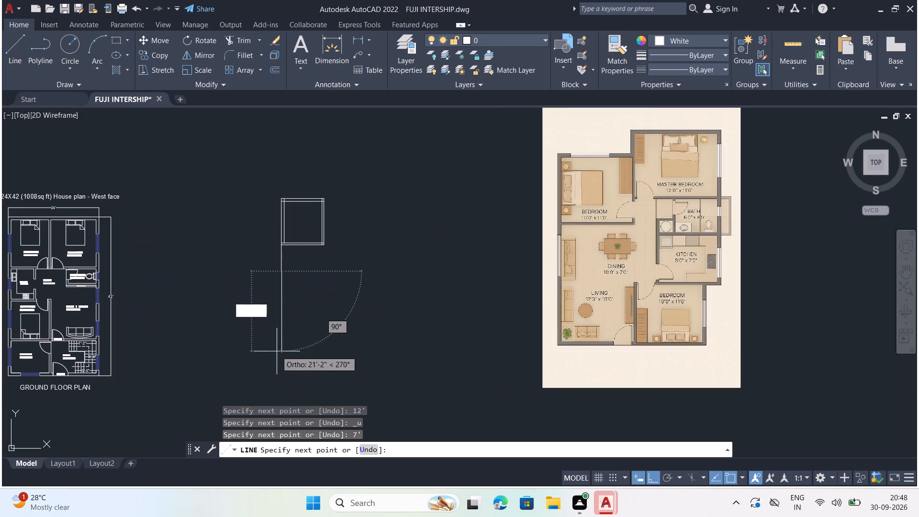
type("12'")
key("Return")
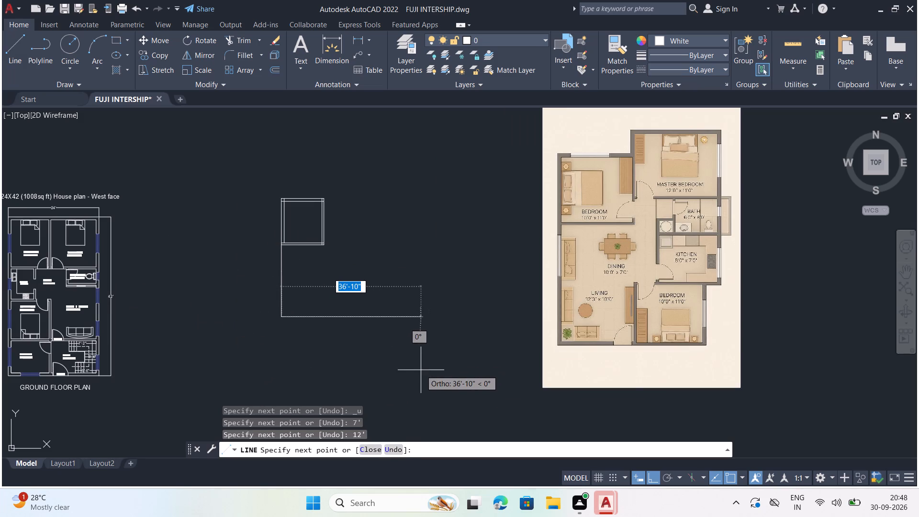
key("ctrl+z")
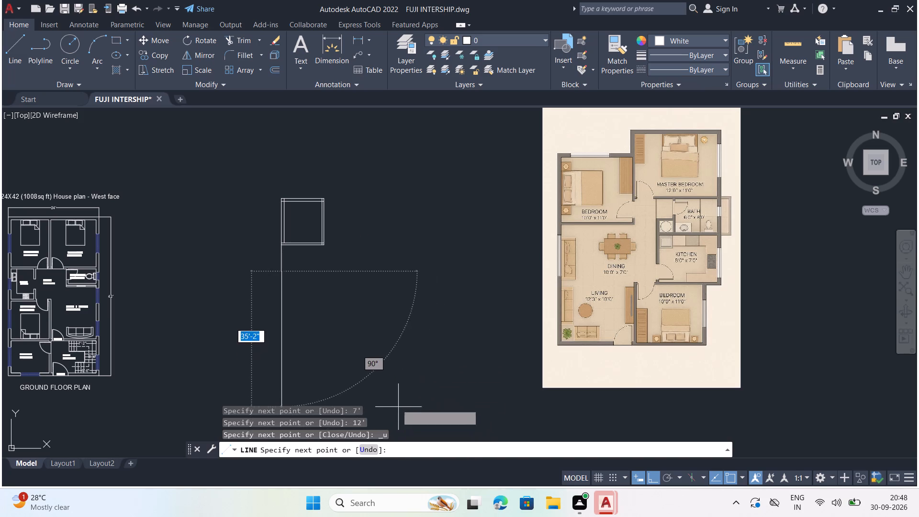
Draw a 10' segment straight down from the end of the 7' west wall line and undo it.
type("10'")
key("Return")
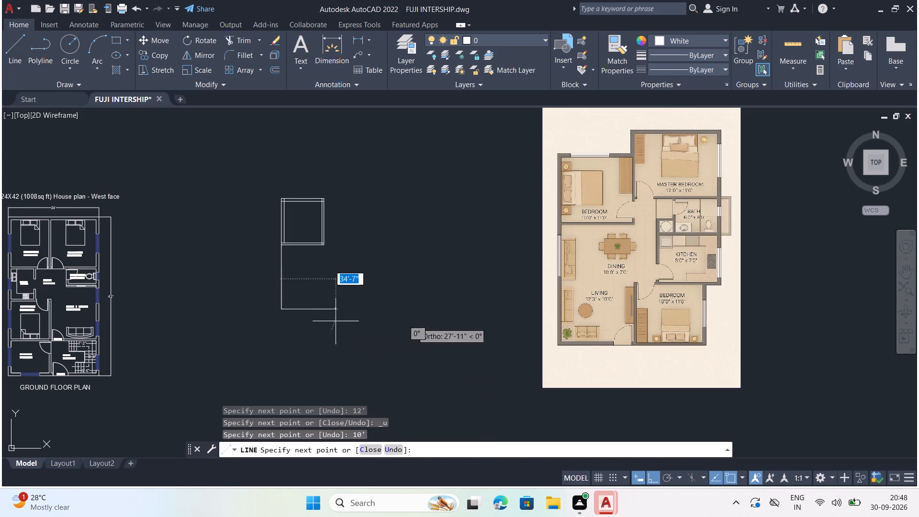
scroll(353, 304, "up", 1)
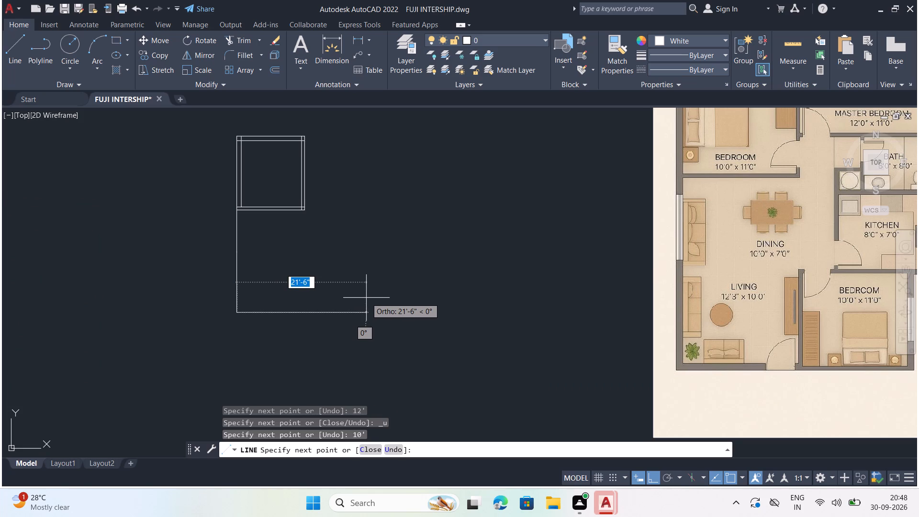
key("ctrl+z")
Continue the west wall line 12' down for the living area, and draw the south wall line 10' east from its end.
type("12'")
key("Return")
type("10'")
key("Return")
scroll(267, 312, "up", 1)
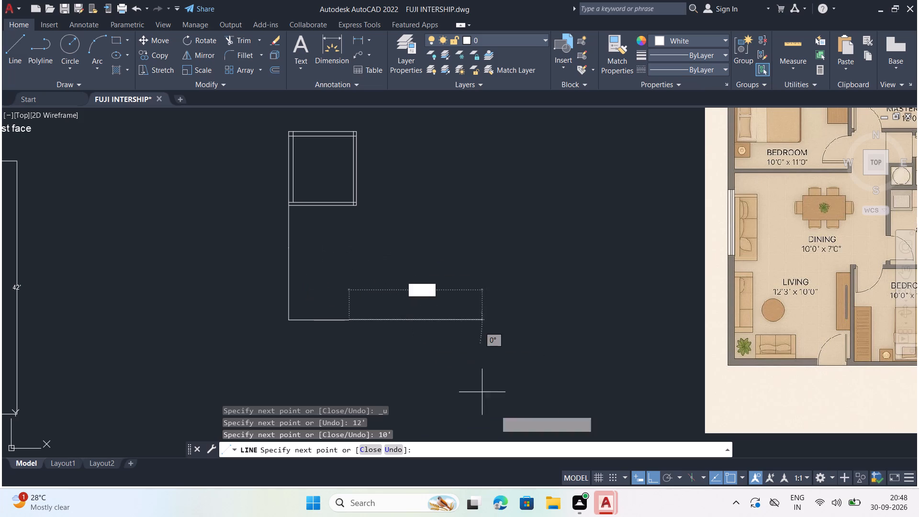
key("Escape")
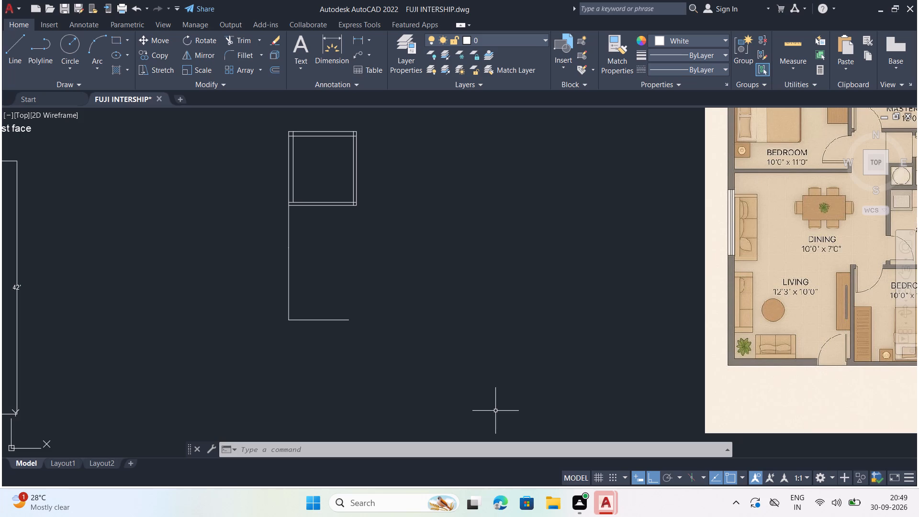
Offset both segments of the dining and living area's west wall line 9" inward.
key("o")
key("Return")
type("9\"")
key("Return")
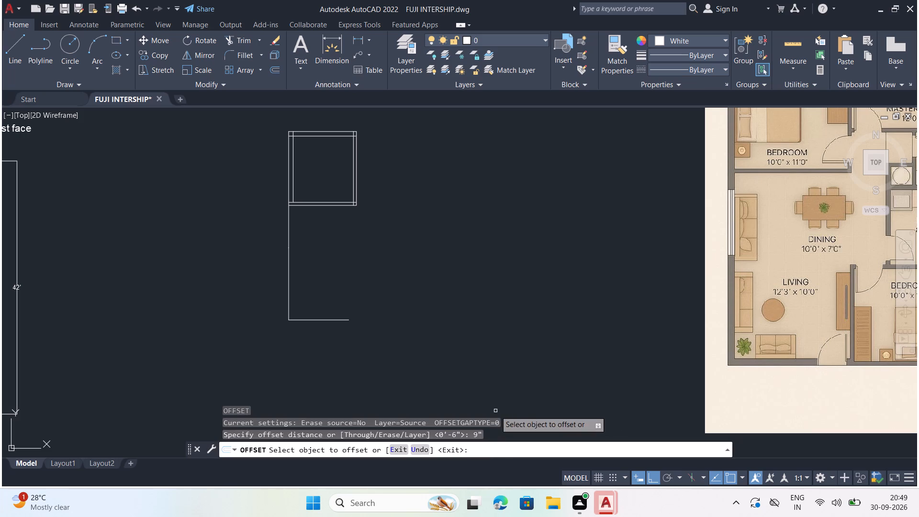
scroll(271, 273, "up", 1)
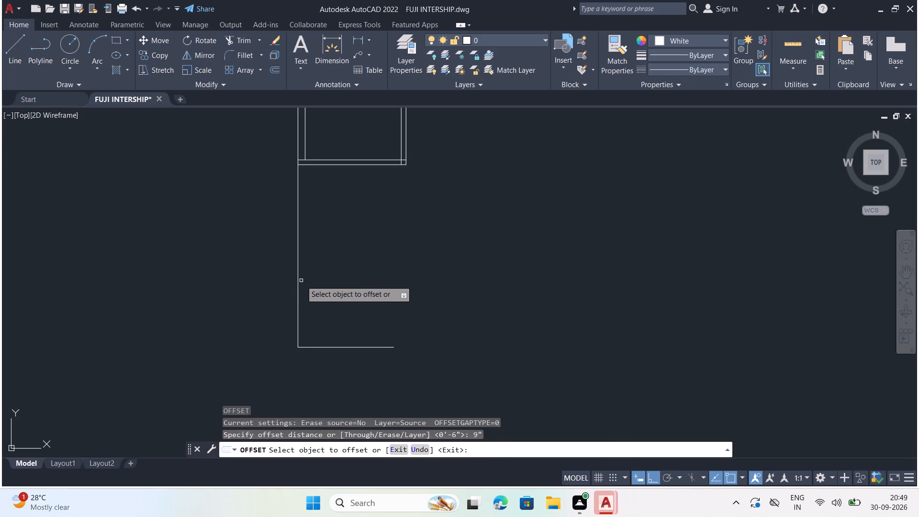
left_click(299, 281)
left_click(320, 282)
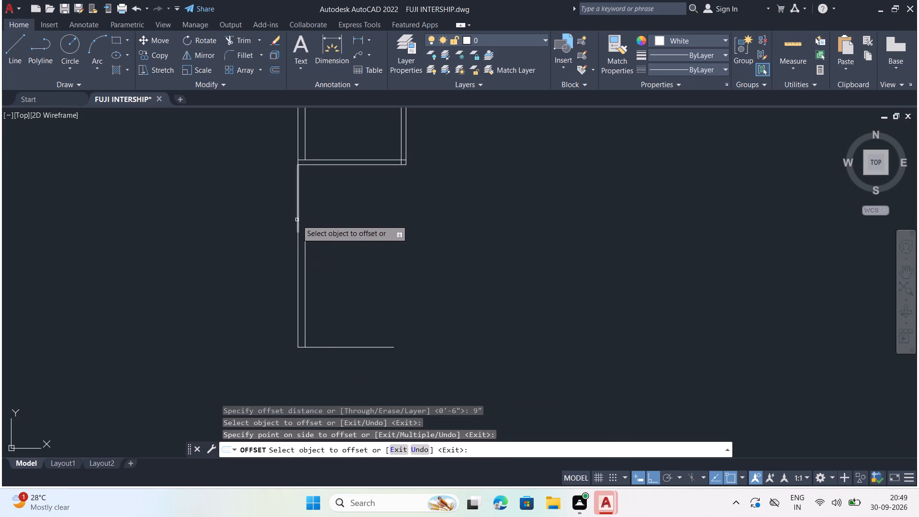
left_click(297, 220)
left_click(322, 222)
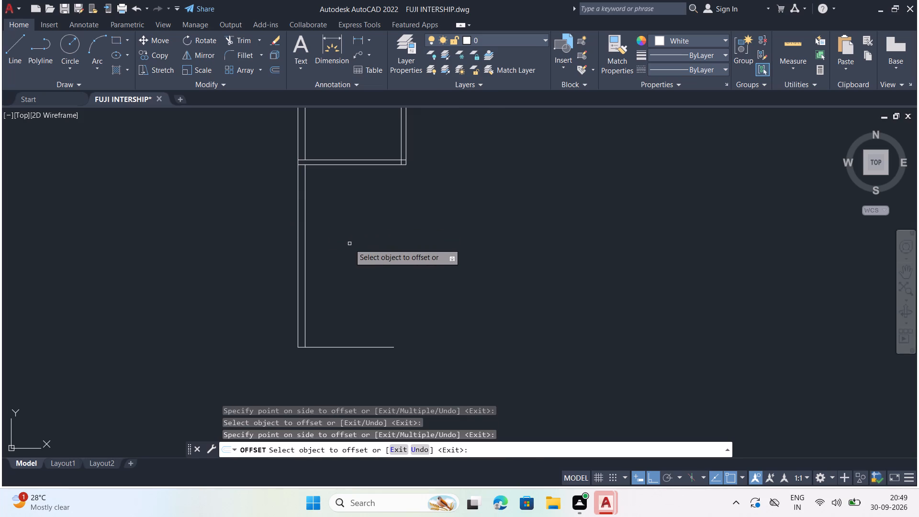
key("Escape")
Offset both inner west wall lines 10' east to form the dining and living area's inner east wall line.
key("o")
key("Return")
type("10'")
key("Return")
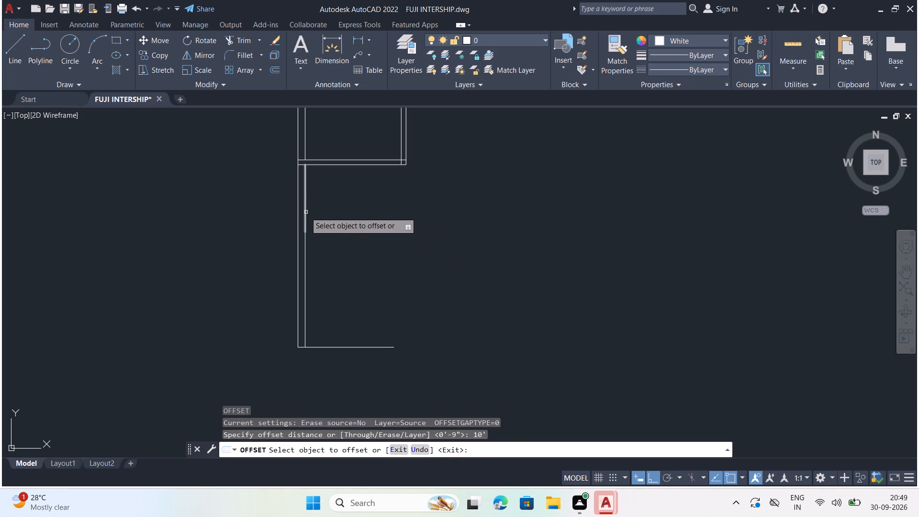
left_click(305, 212)
left_click(404, 228)
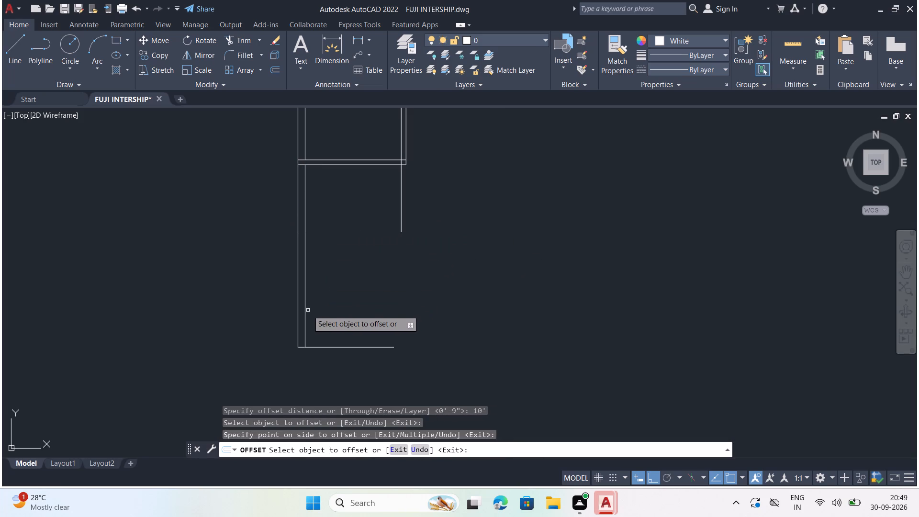
left_click(305, 311)
left_click(439, 312)
scroll(431, 321, "down", 1)
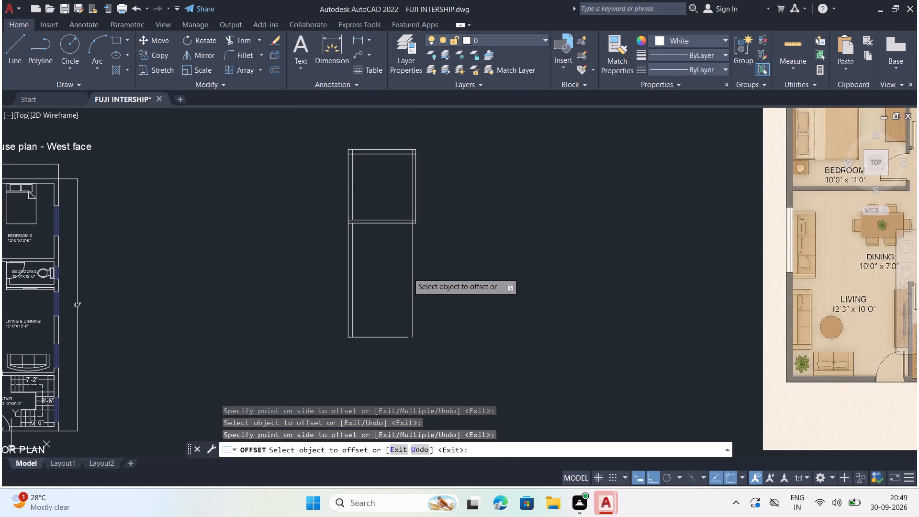
key("Escape")
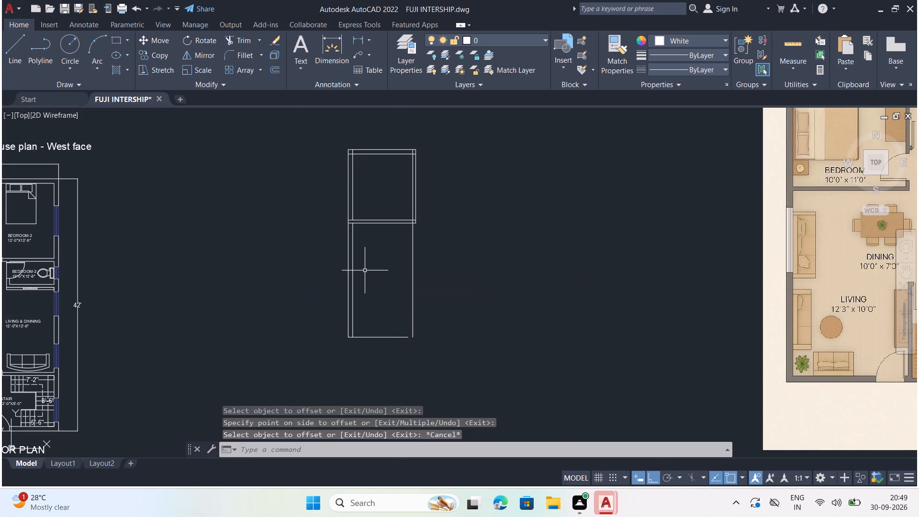
Offset the living area's lower east wall line 6" outward.
key("o")
key("Return")
type("6\"")
key("Return")
scroll(424, 376, "up", 1)
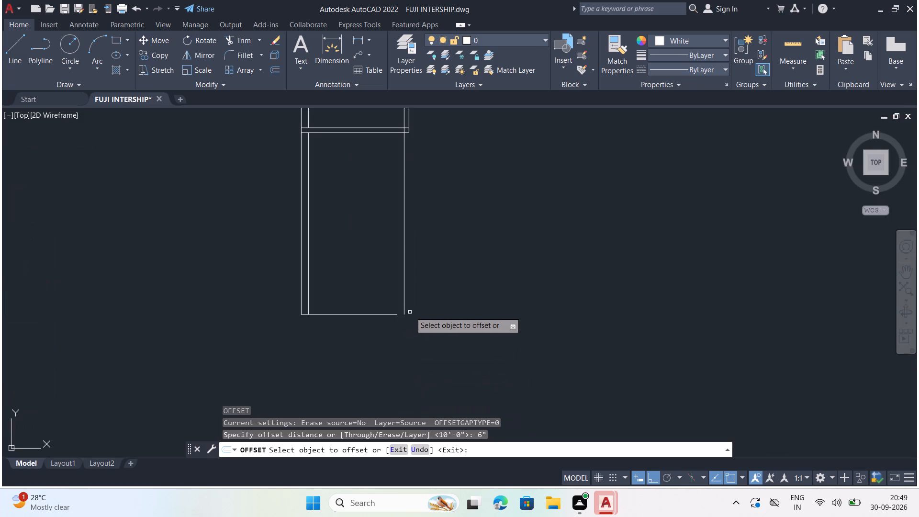
left_click(404, 308)
left_click(478, 323)
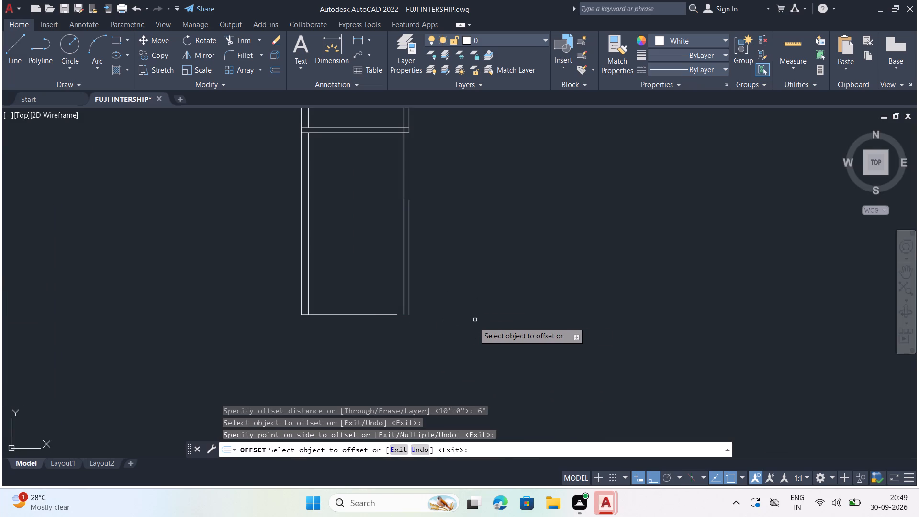
key("Escape")
Extend the living area's south wall line east to the outer east wall line.
type("ex")
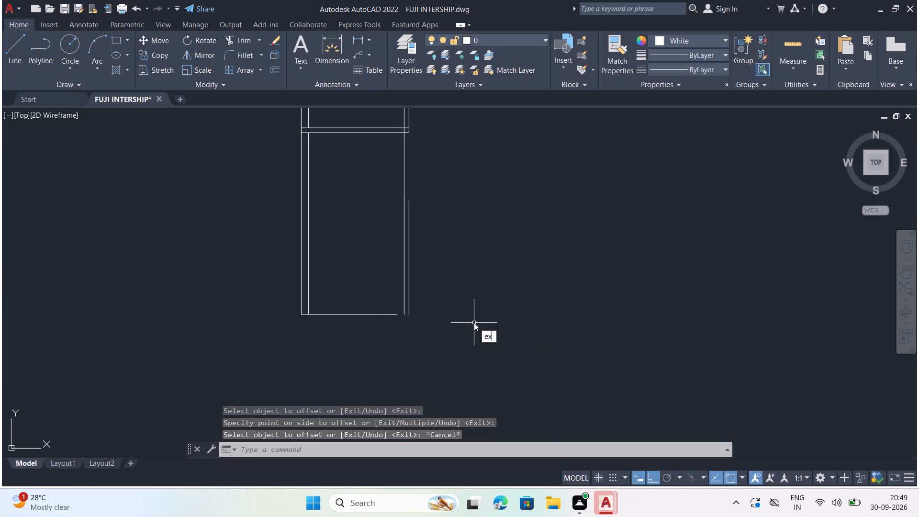
key("Return")
left_click(382, 315)
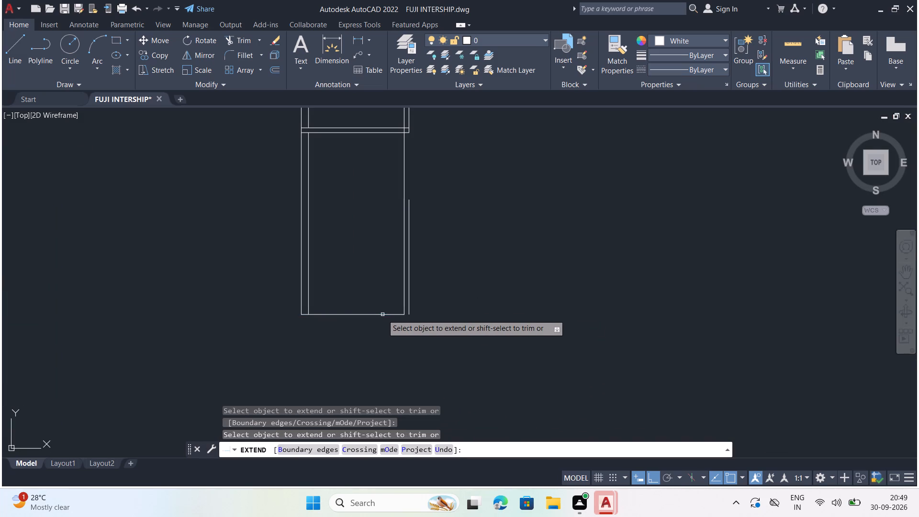
left_click(390, 314)
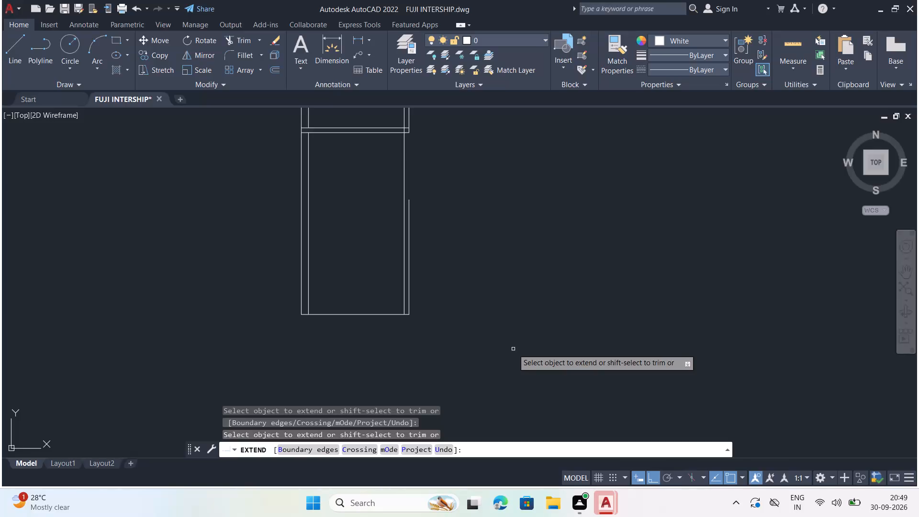
key("Escape")
Offset the living area's south wall line 9" outward.
key("o")
key("Return")
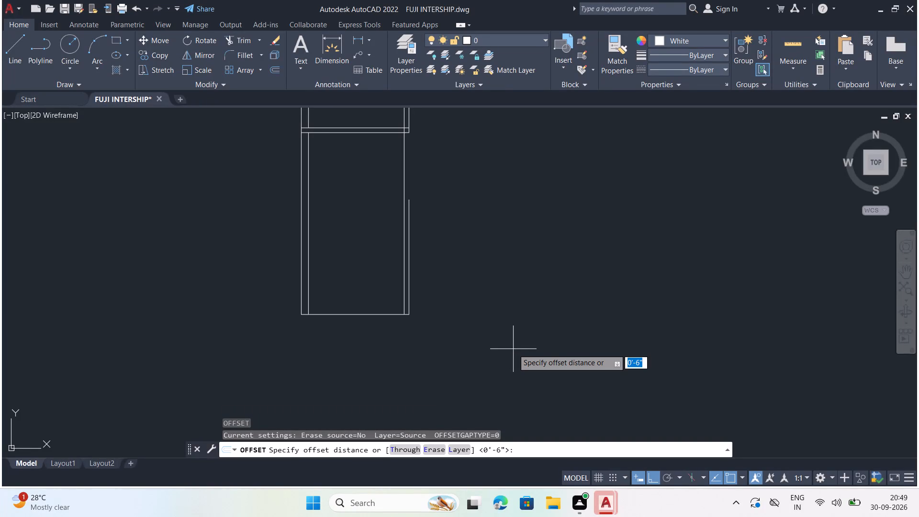
type("9\"")
key("Return")
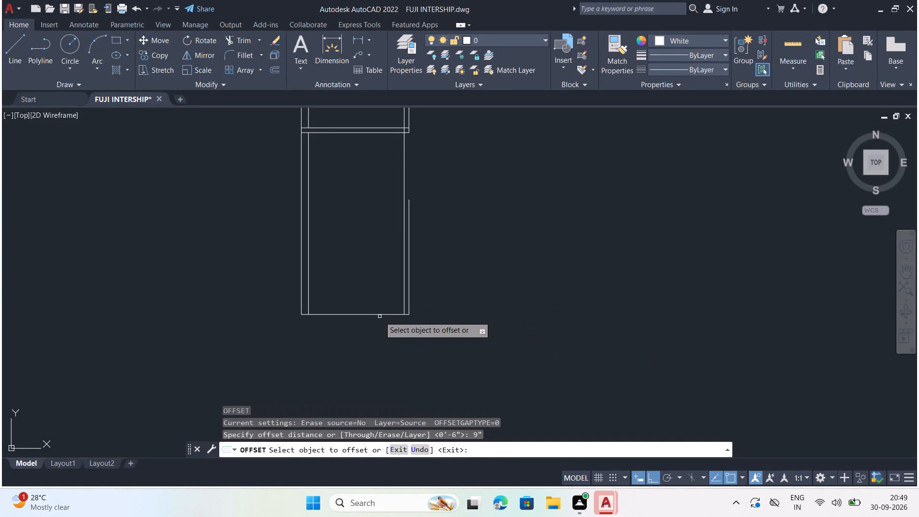
left_click(382, 314)
left_click(380, 340)
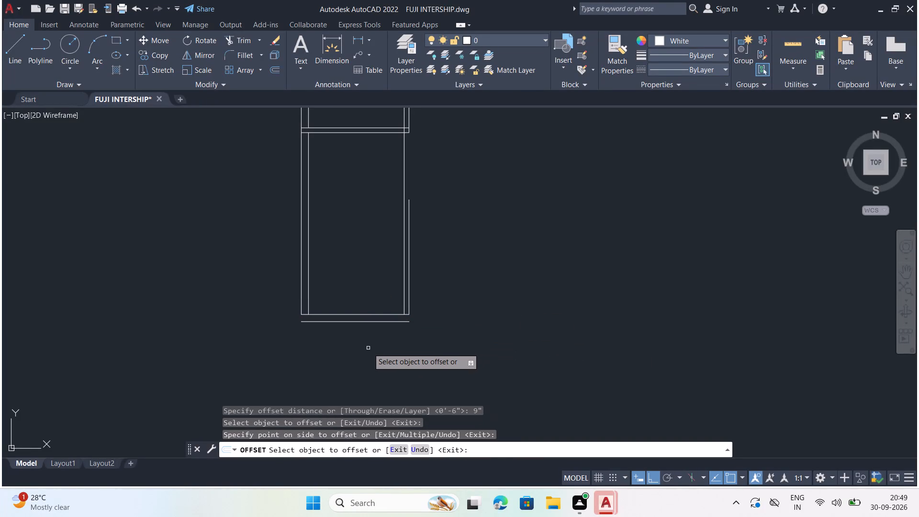
key("Escape")
Extend the living area's west and east wall lines down to the outer south wall line.
type("ex")
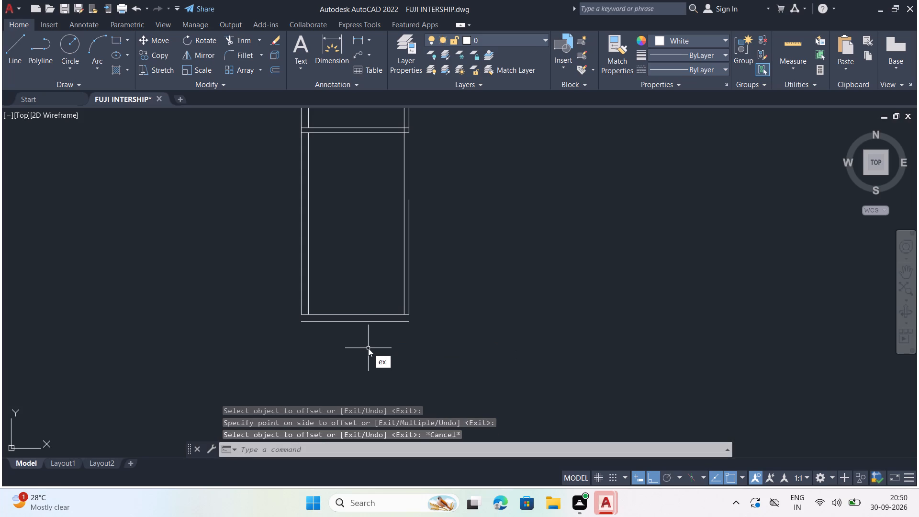
key("Return")
left_click(415, 301)
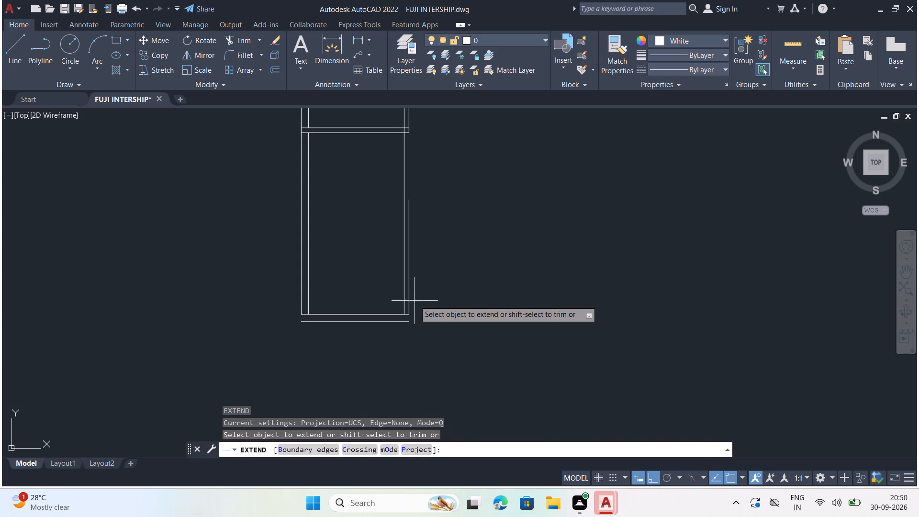
left_click(272, 300)
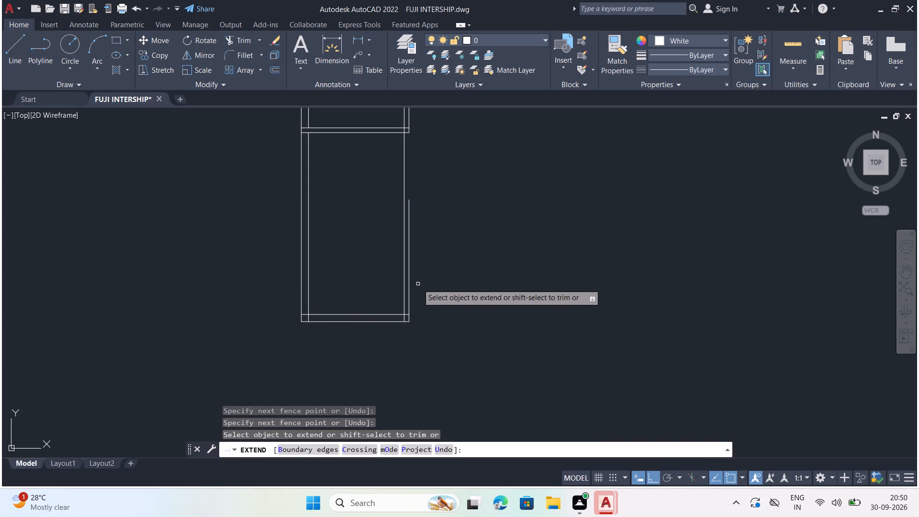
key("Escape")
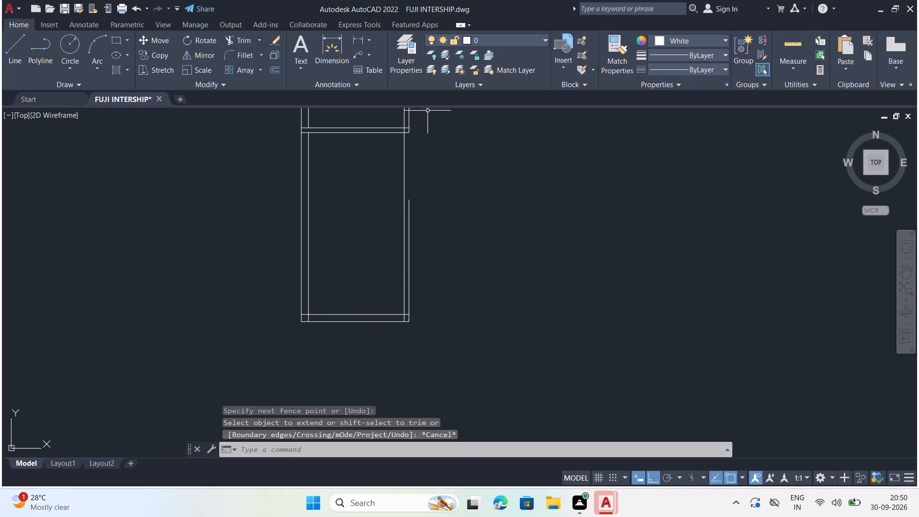
Delete the upper east wall line segment beside the dining area.
left_click(409, 177)
left_click(367, 177)
key("Delete")
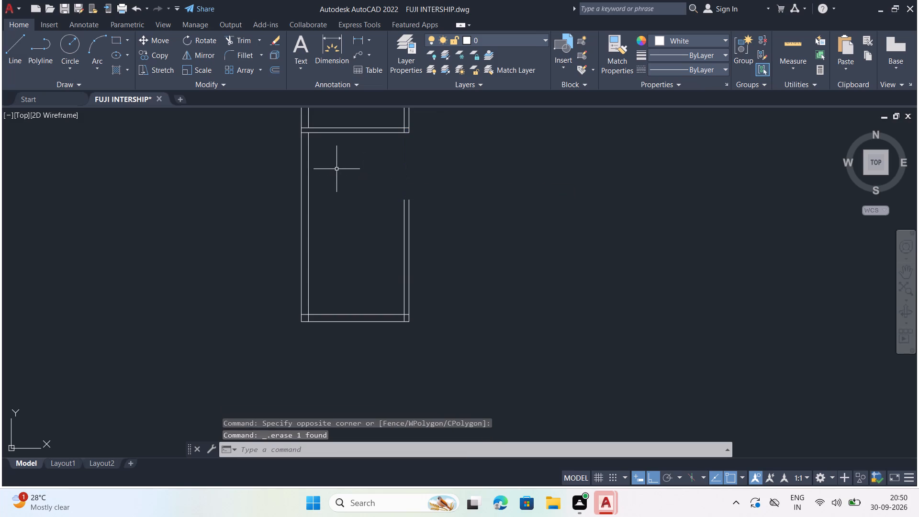
Close the upper end of the living area's east wall with a 6" line between its two faces.
left_click(24, 38)
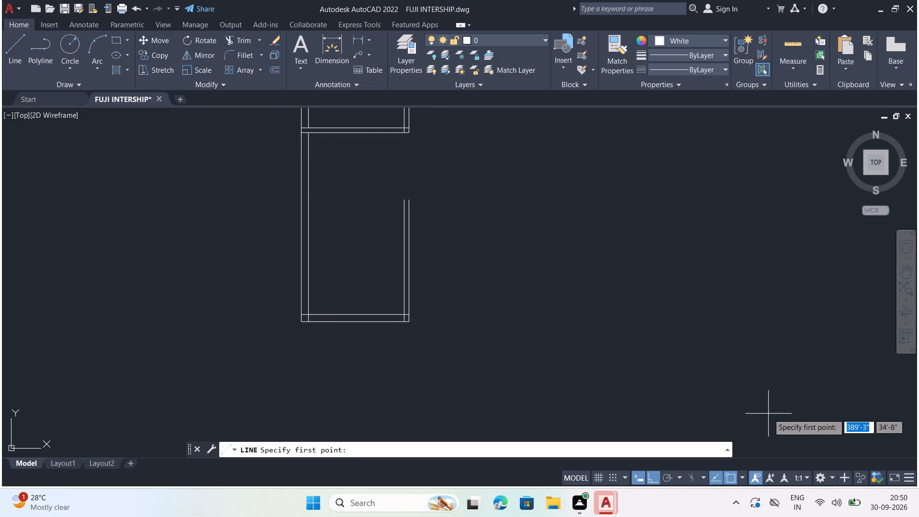
scroll(404, 203, "up", 2)
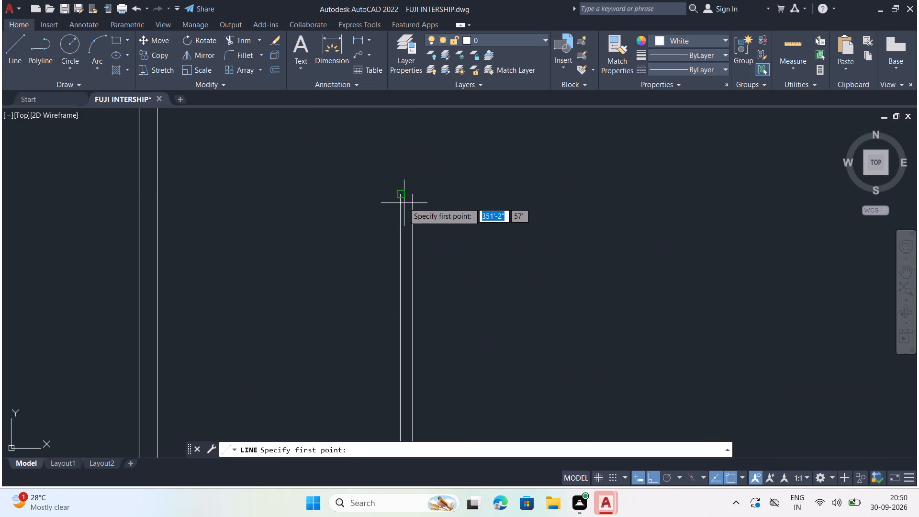
left_click(399, 195)
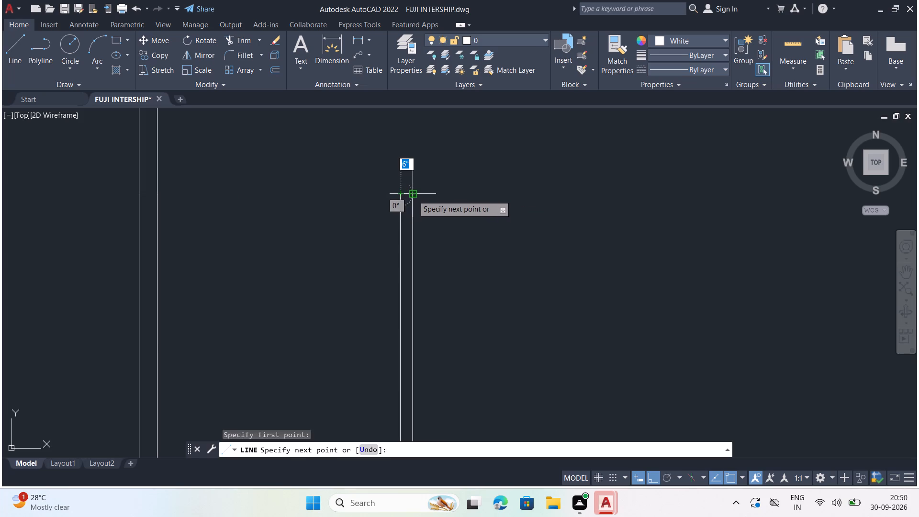
left_click(413, 195)
key("Escape")
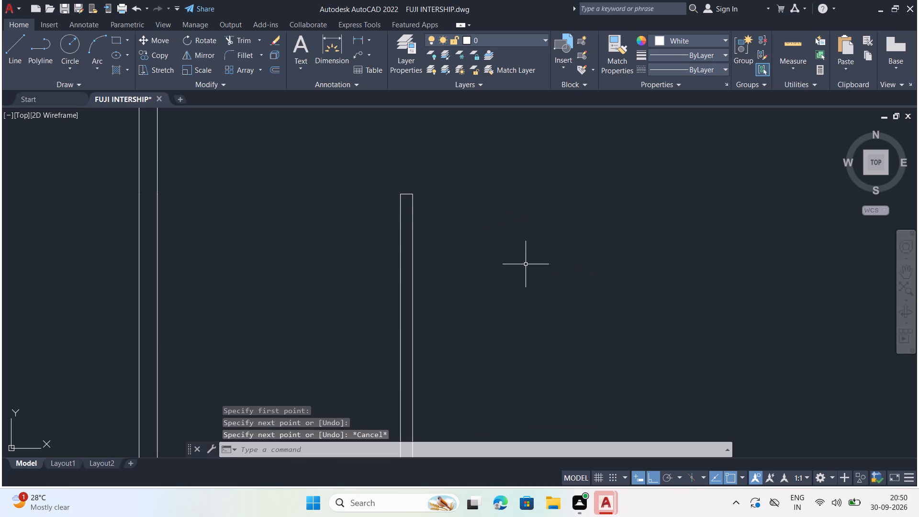
Draw a 10' horizontal line eastward from the living area's outer southeast corner.
scroll(322, 143, "down", 4)
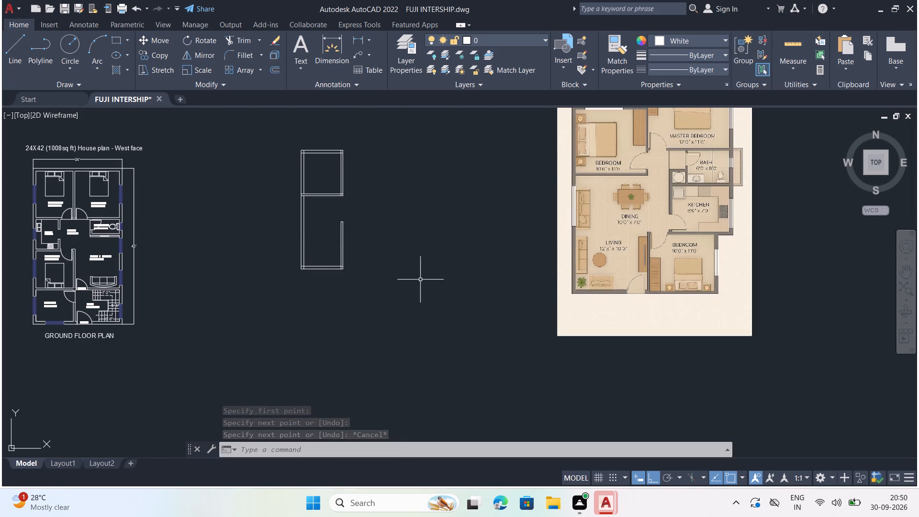
scroll(335, 271, "up", 1)
left_click(12, 45)
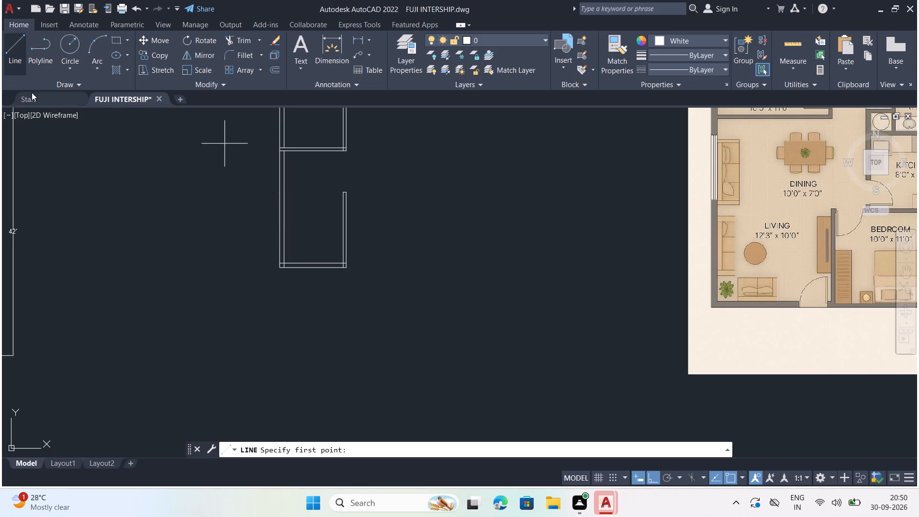
left_click(347, 267)
scroll(325, 271, "down", 1)
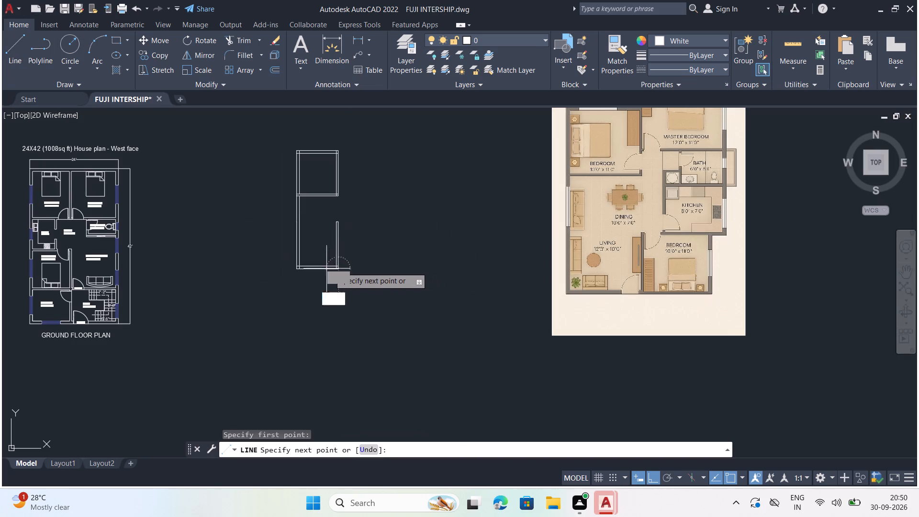
scroll(363, 260, "up", 1)
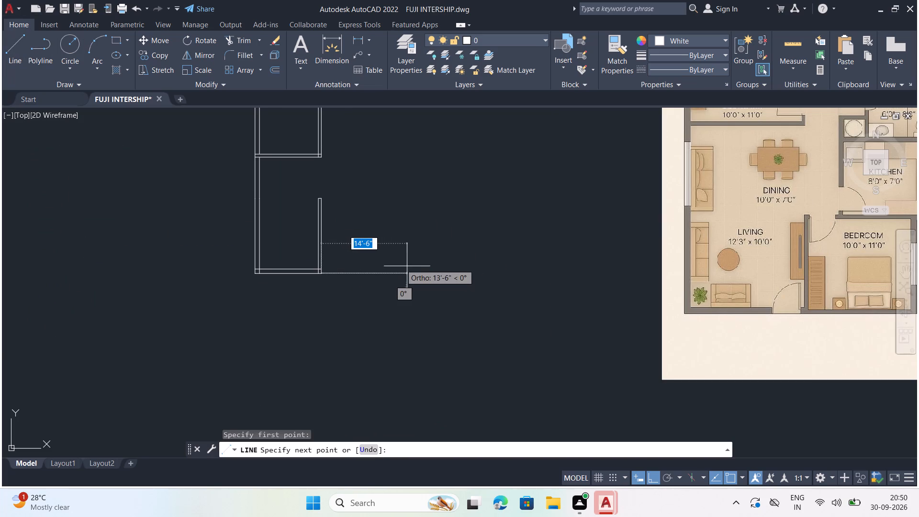
type("10")
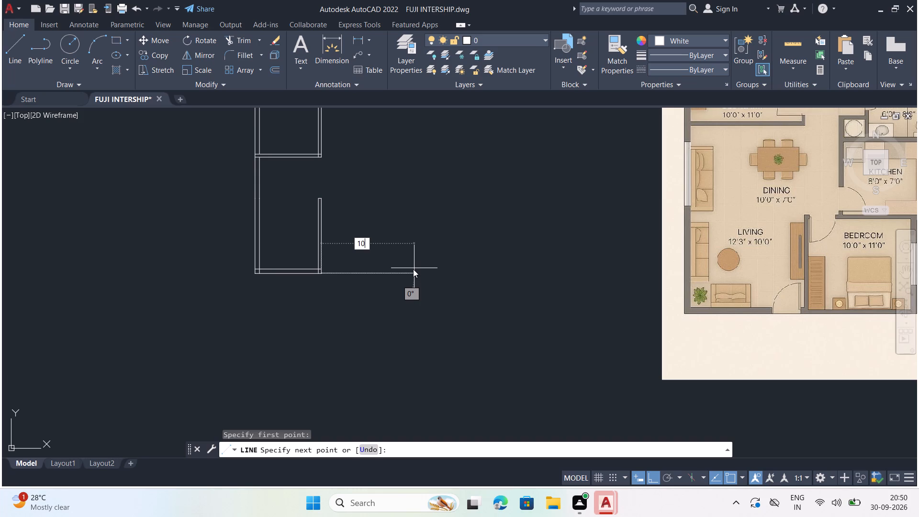
type("10'")
key("Return")
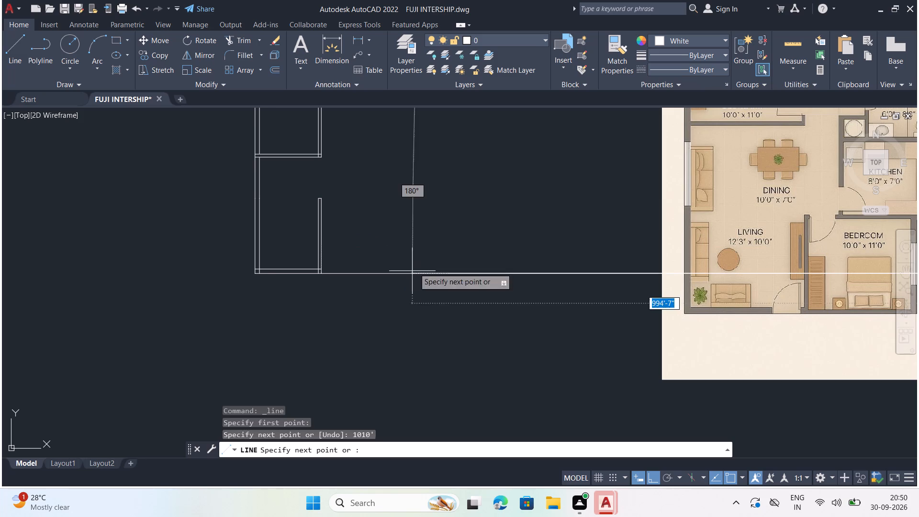
scroll(308, 291, "down", 3)
scroll(386, 311, "down", 5)
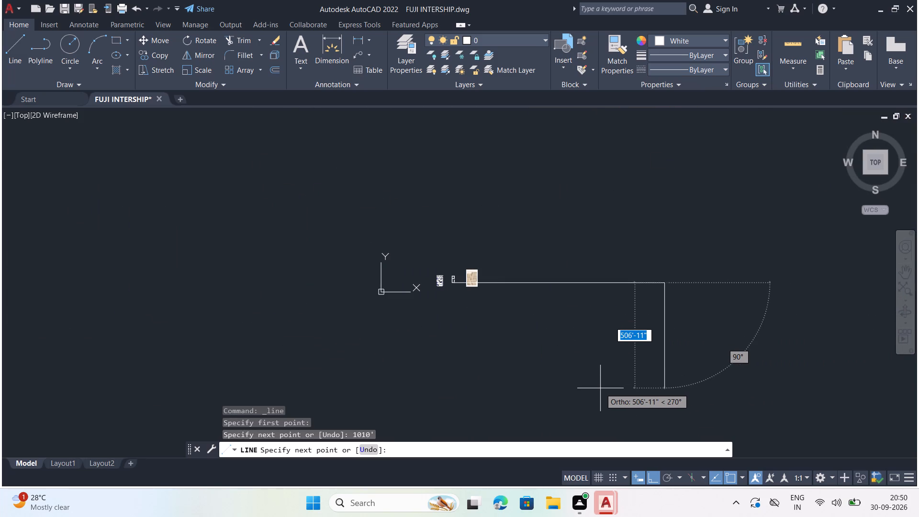
key("ctrl+z")
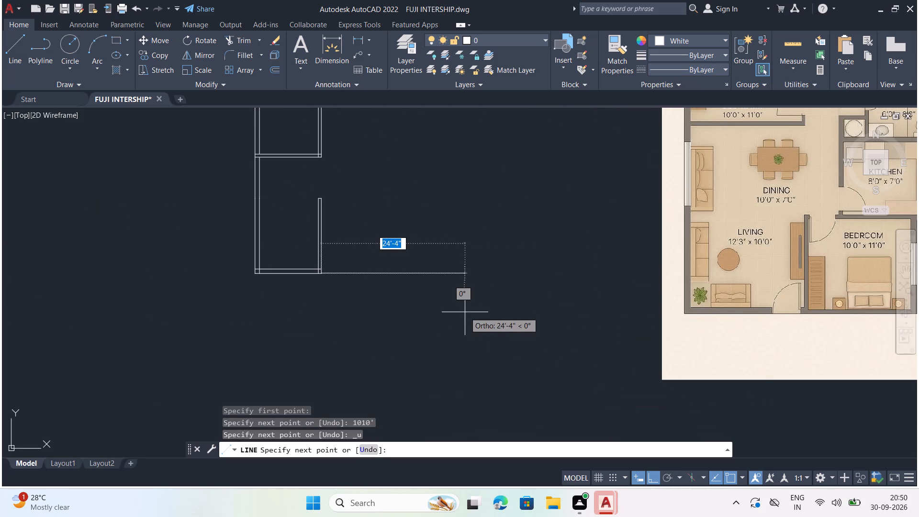
type("10'")
key("Return")
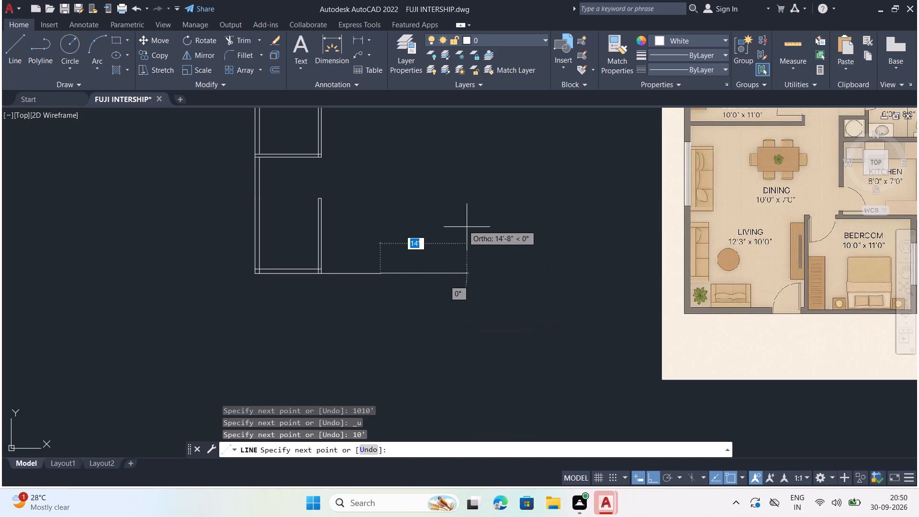
Examine the room layout and dimensions on the reference plan, comparing the southeast bedroom, kitchen and bath with the drafted walls.
scroll(386, 294, "down", 1)
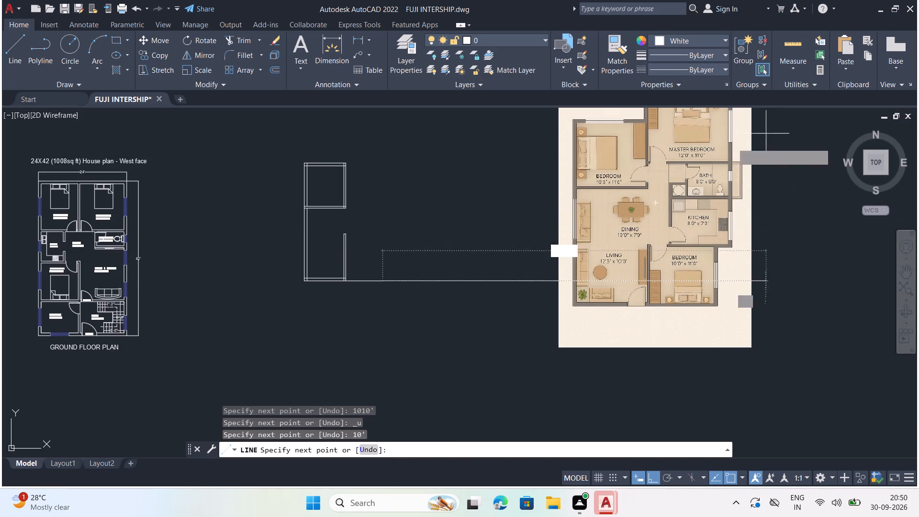
scroll(727, 146, "up", 2)
scroll(674, 218, "down", 2)
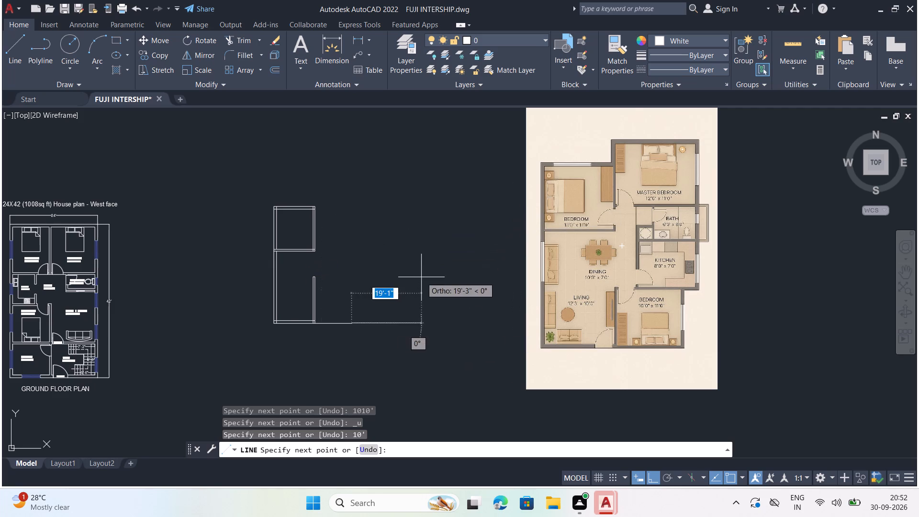
scroll(293, 291, "up", 1)
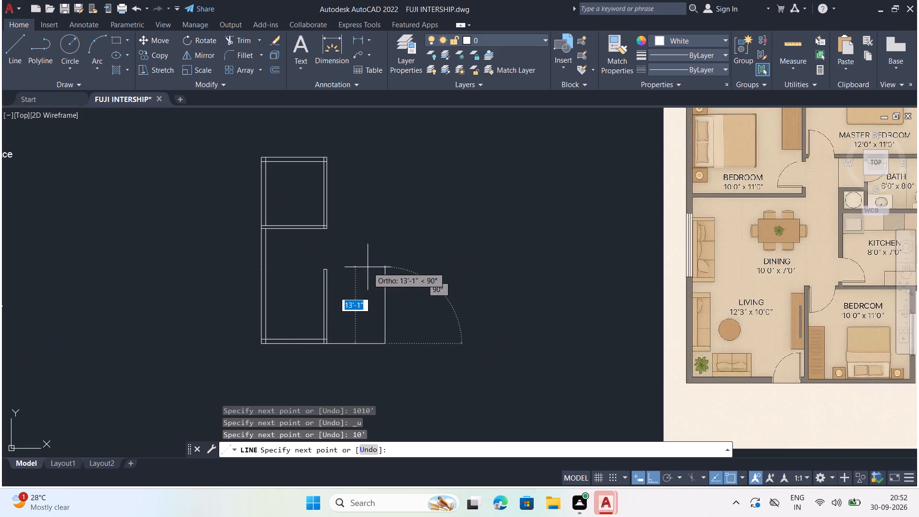
scroll(368, 267, "down", 1)
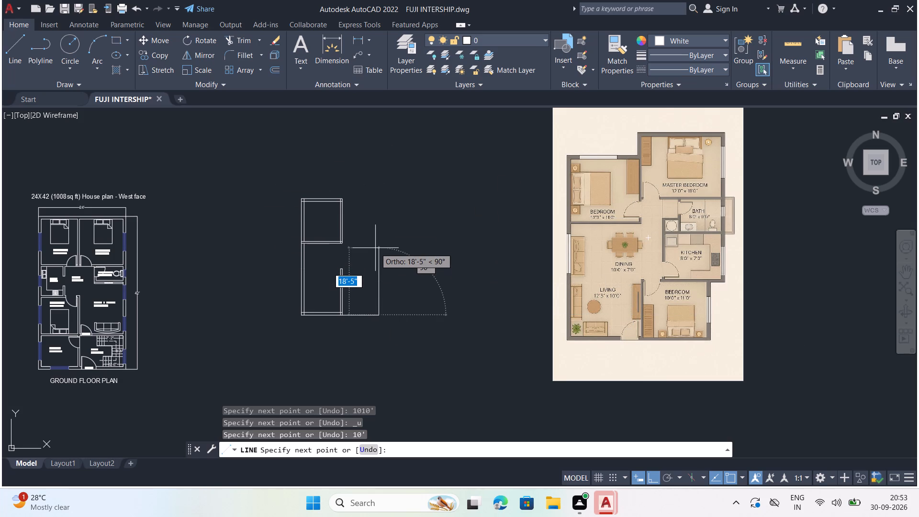
scroll(375, 247, "down", 1)
scroll(374, 247, "up", 1)
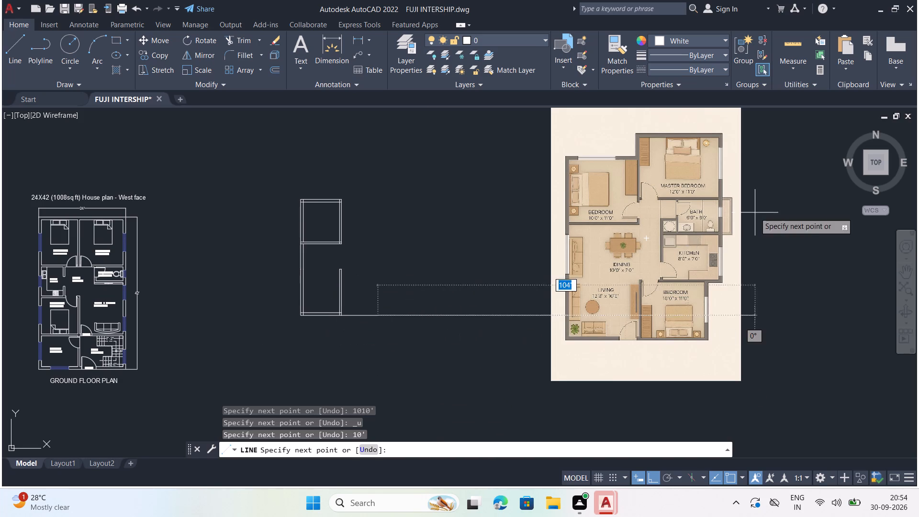
scroll(755, 213, "up", 2)
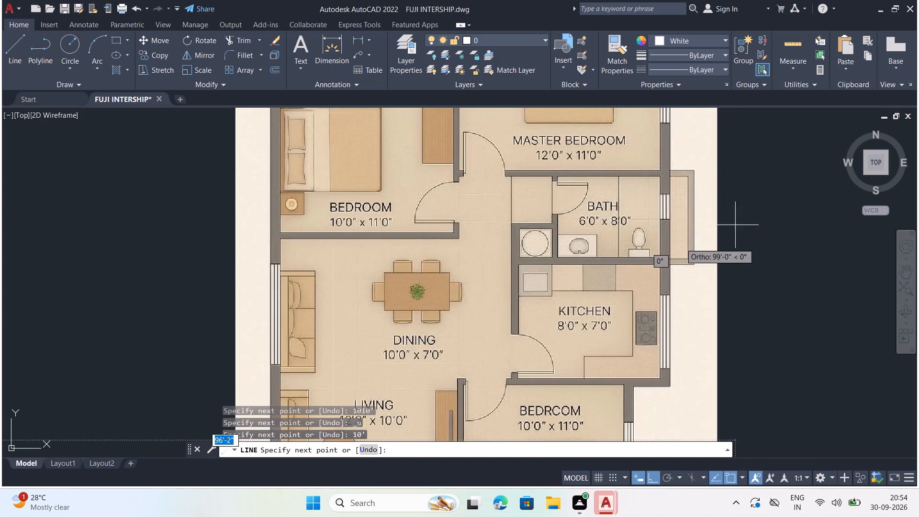
scroll(599, 246, "down", 1)
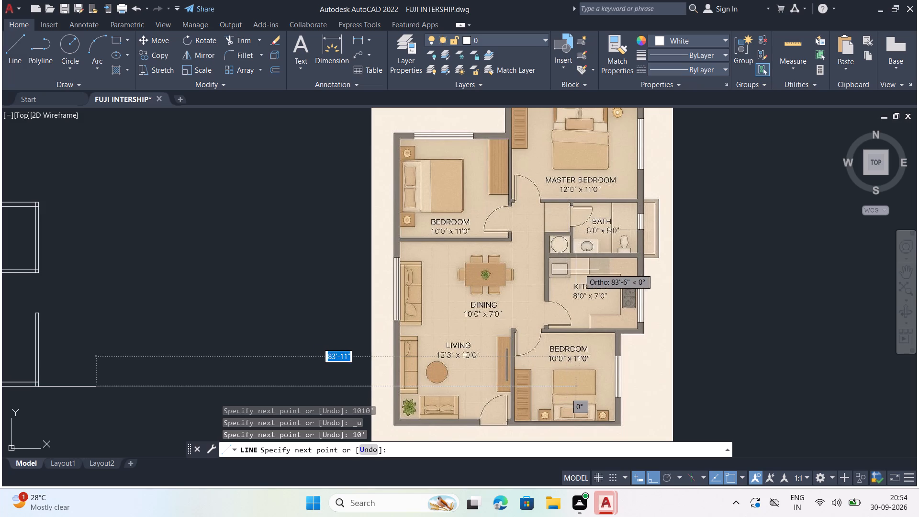
scroll(593, 269, "down", 1)
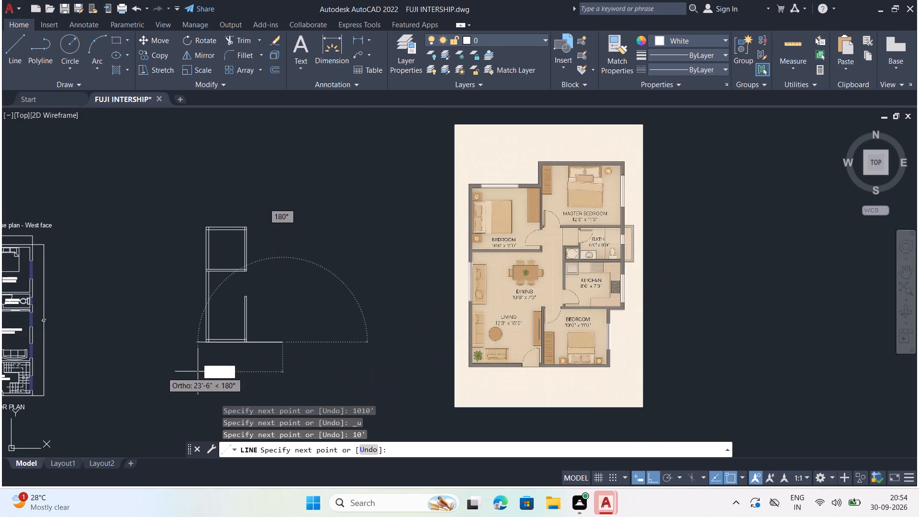
scroll(161, 352, "up", 3)
Undo the 10' segment and redraw it 11' long eastward from the living area's outer southeast corner.
key("ctrl+z")
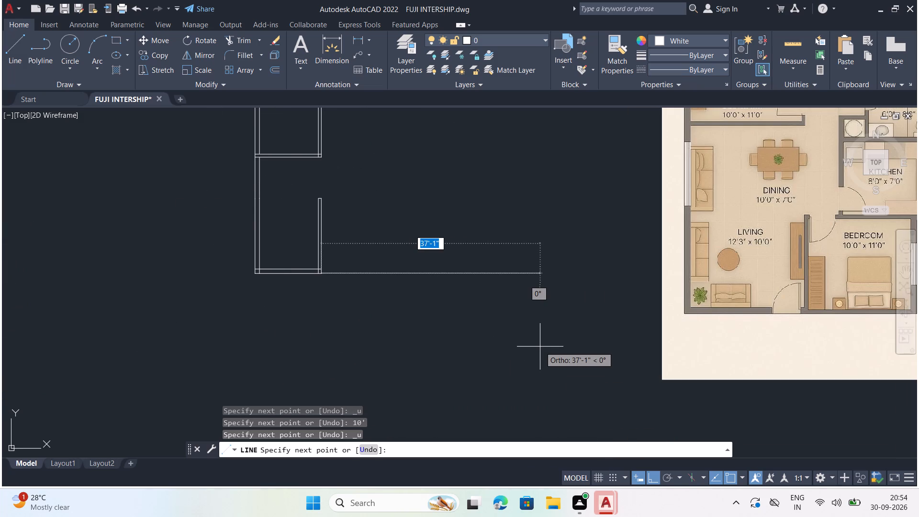
type("11'")
key("Return")
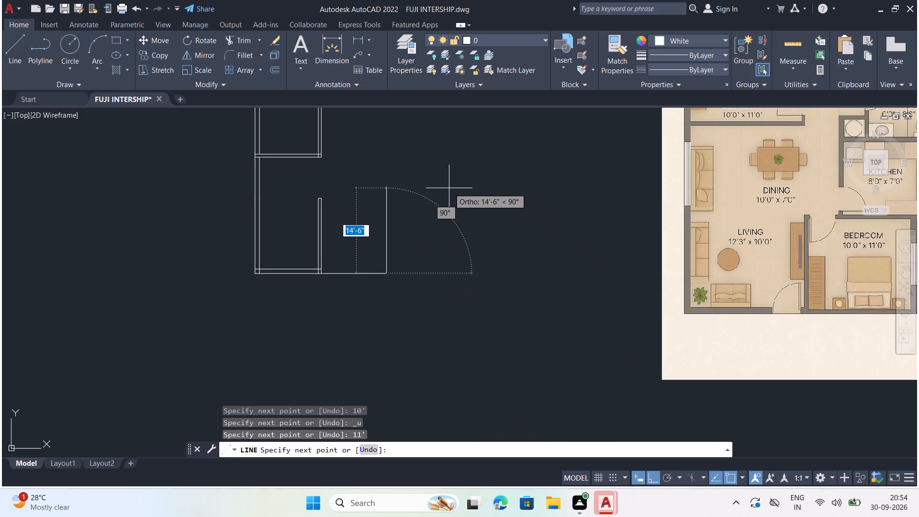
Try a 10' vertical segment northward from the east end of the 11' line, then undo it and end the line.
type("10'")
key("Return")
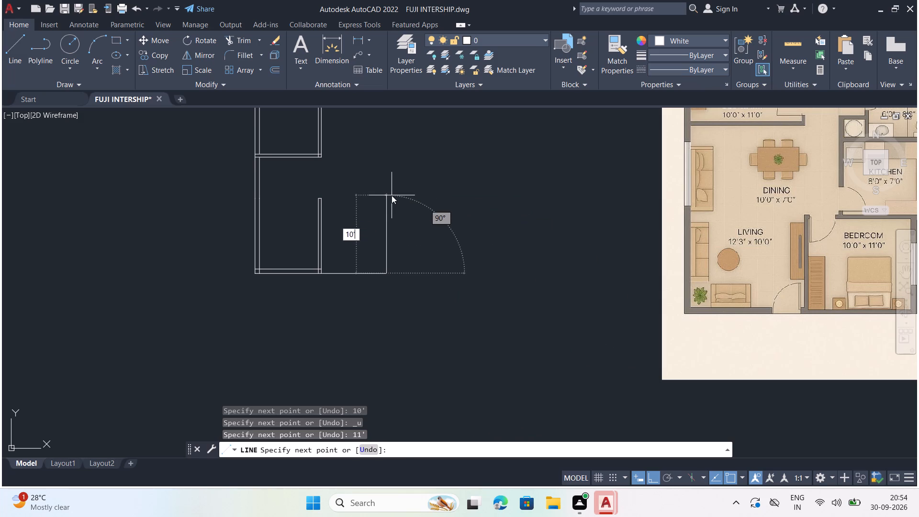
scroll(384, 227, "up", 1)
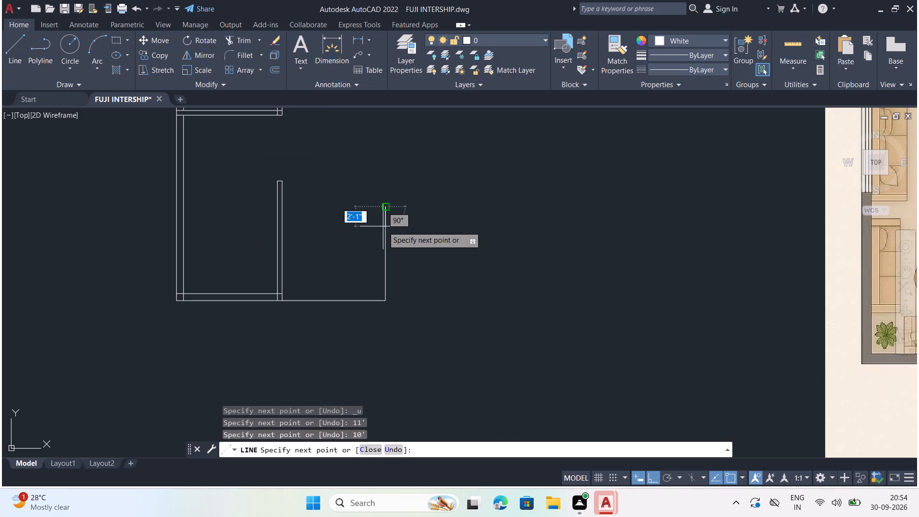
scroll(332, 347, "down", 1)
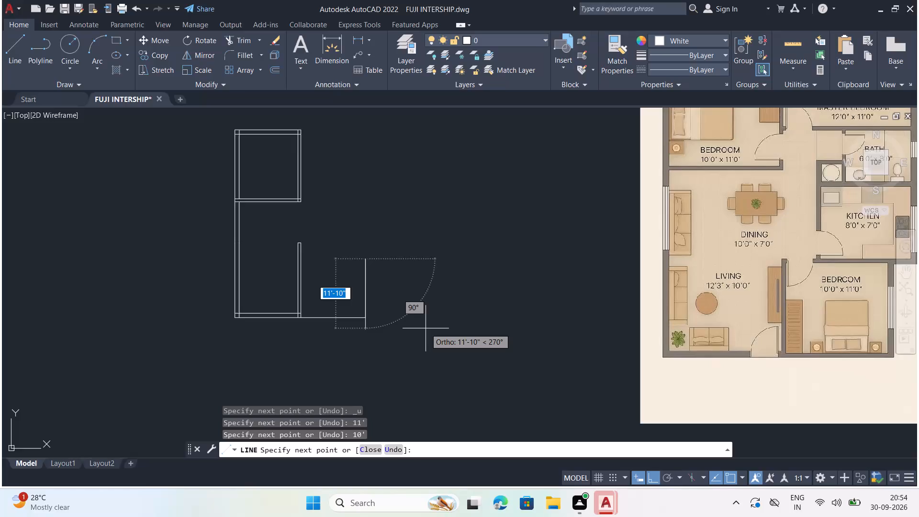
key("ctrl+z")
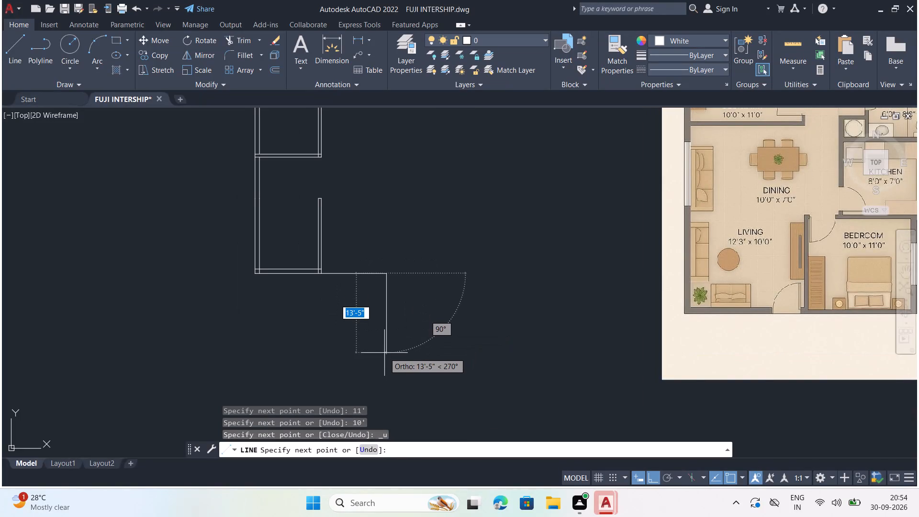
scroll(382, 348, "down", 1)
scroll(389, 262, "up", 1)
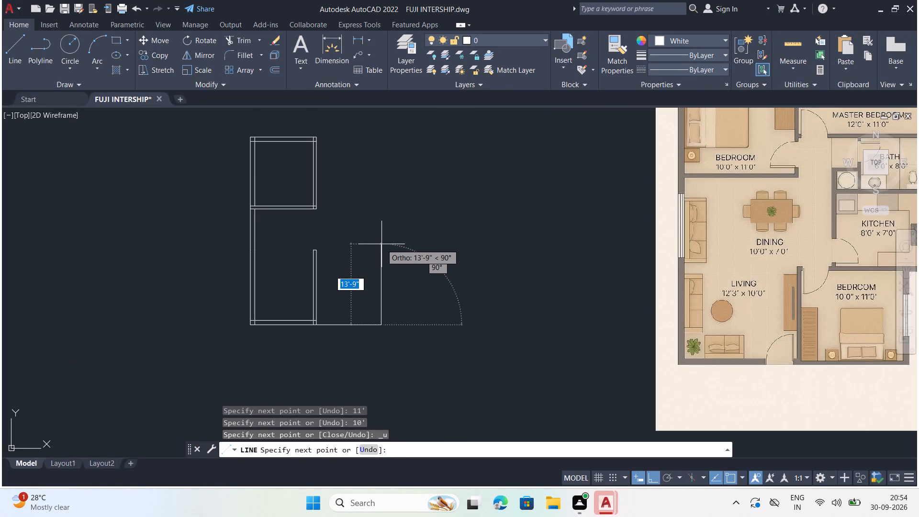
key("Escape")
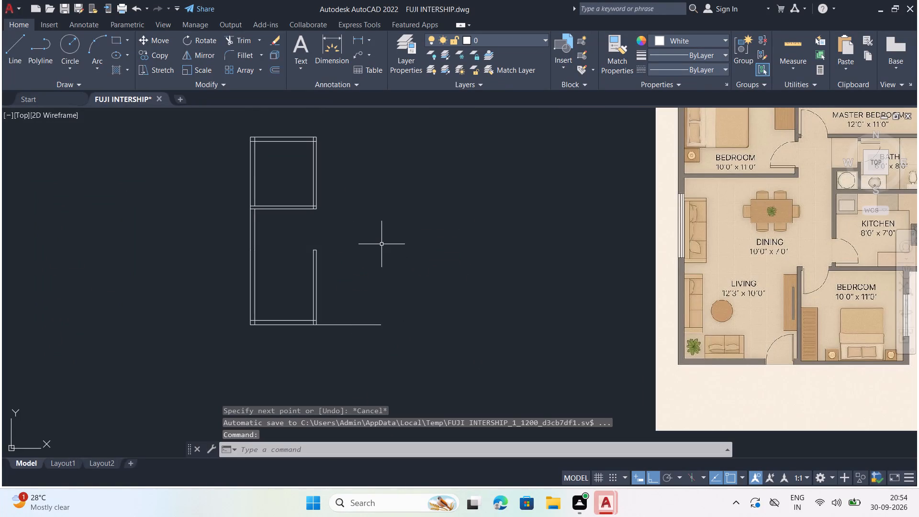
Offset the southeast bedroom's 11' south wall line 9" inward to the north.
key("o")
key("Return")
type("9\"")
key("Return")
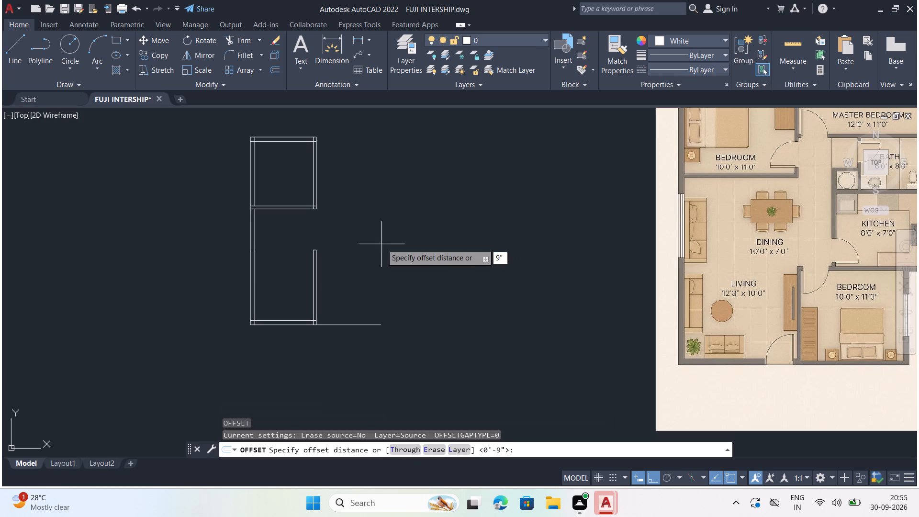
scroll(314, 307, "up", 1)
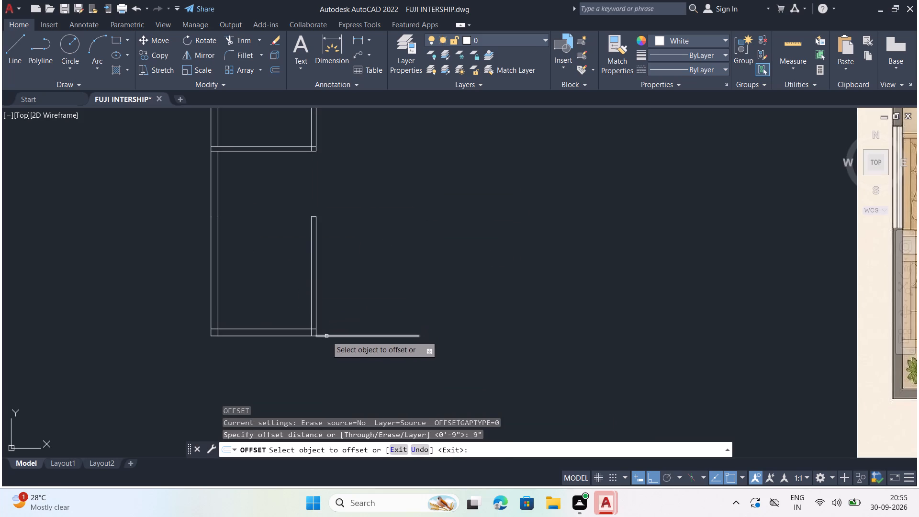
left_click(326, 336)
left_click(340, 317)
key("Escape")
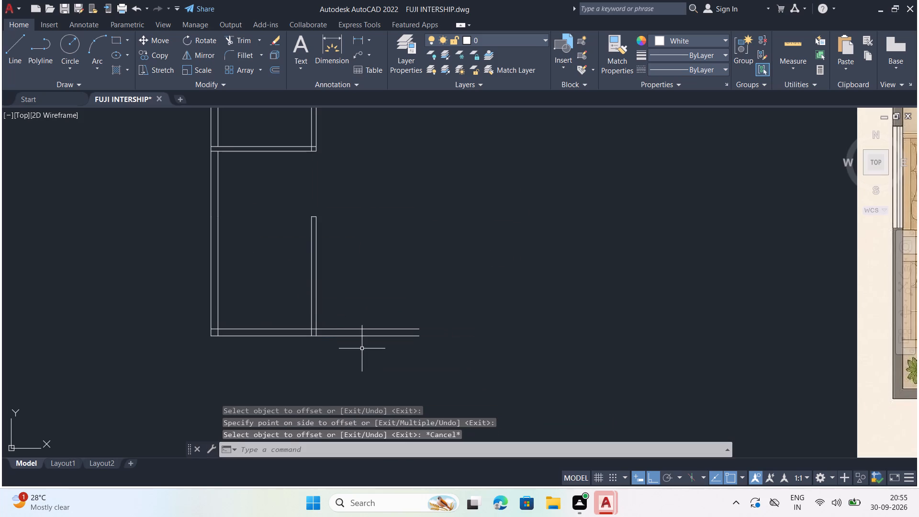
Draw the southeast bedroom's east wall line 10' northward from the east end of the outer south wall line.
key("l")
key("Return")
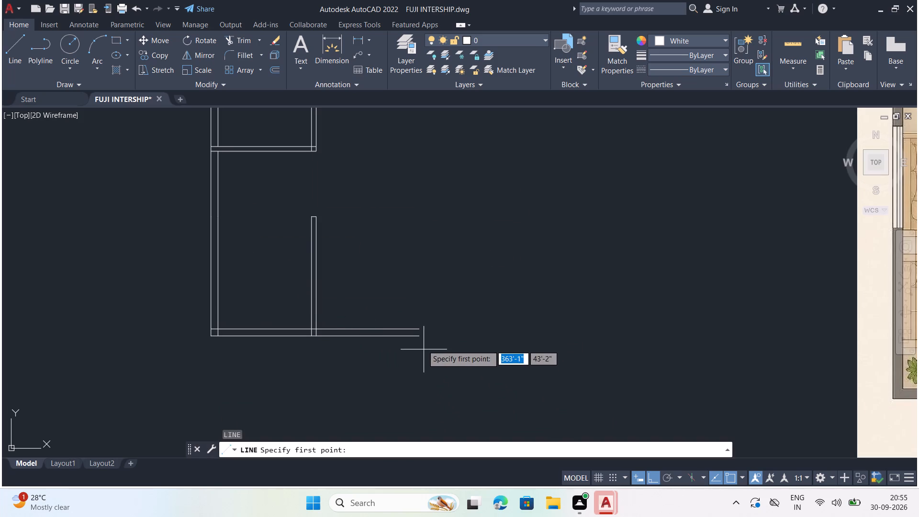
left_click(423, 337)
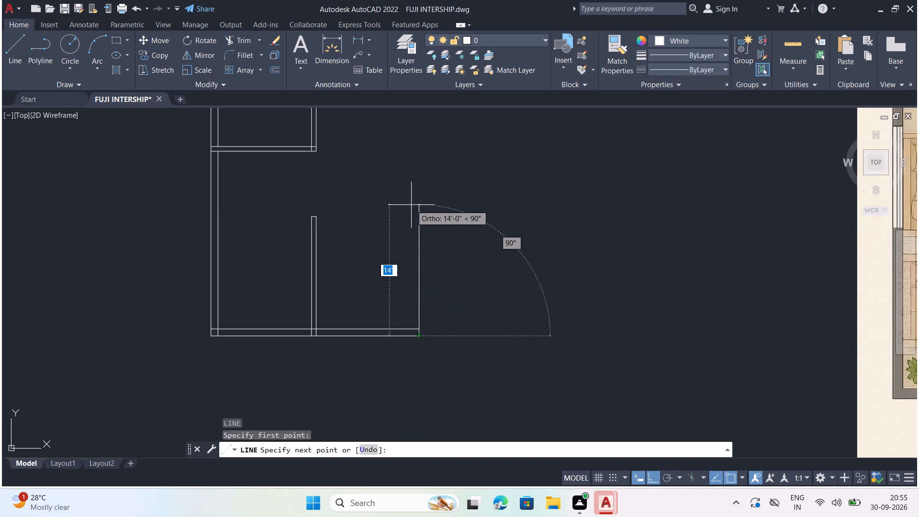
type("10'")
key("Return")
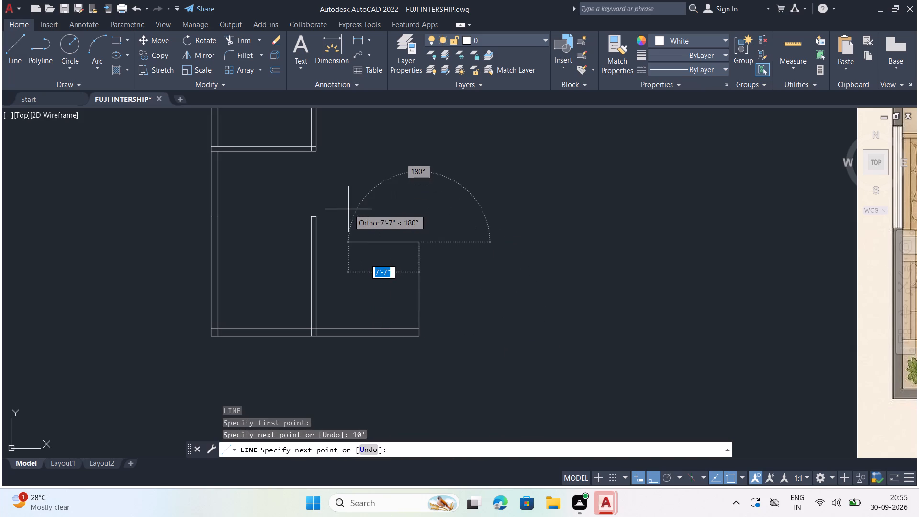
key("Escape")
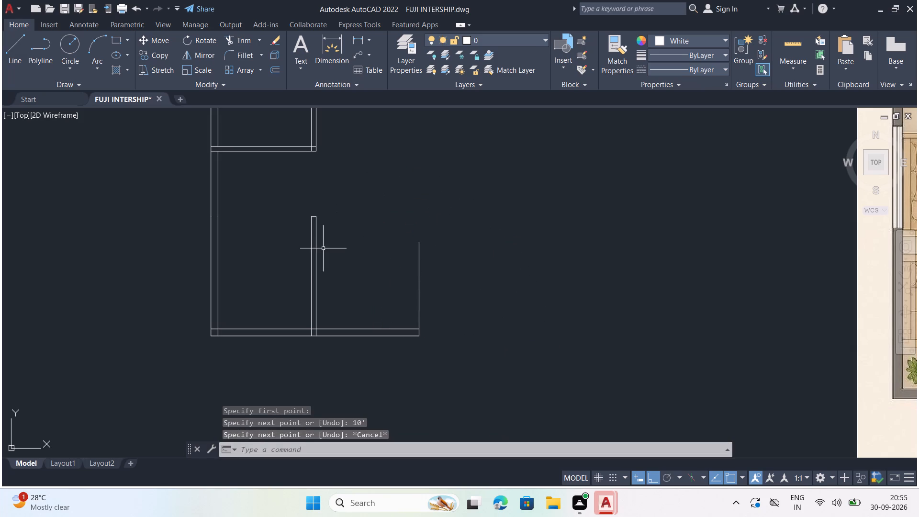
Measure the height of the wall between the living area and the southeast bedroom, starting from its outer south end.
left_click(336, 54)
scroll(315, 323, "up", 1)
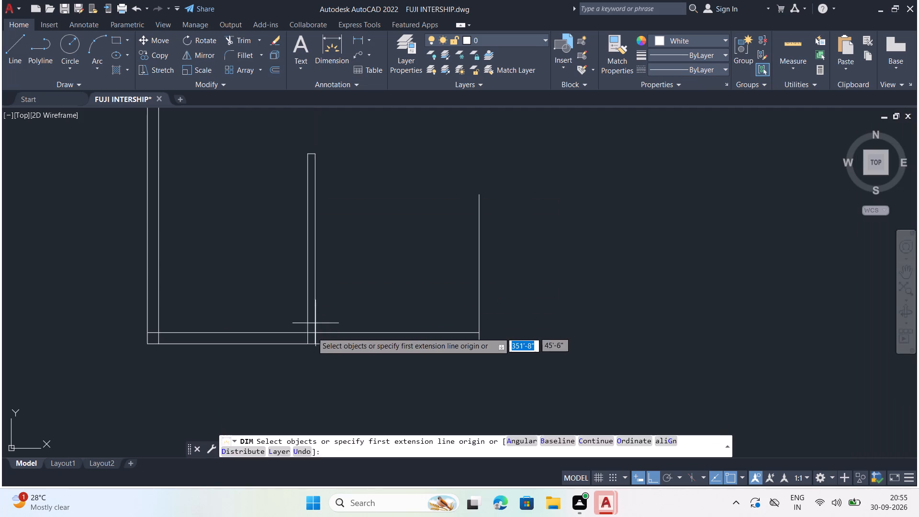
left_click(316, 347)
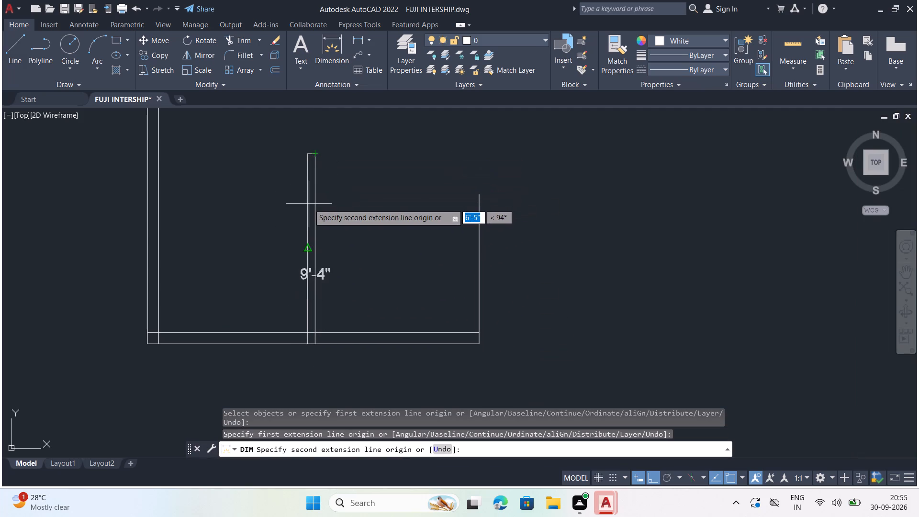
key("Escape")
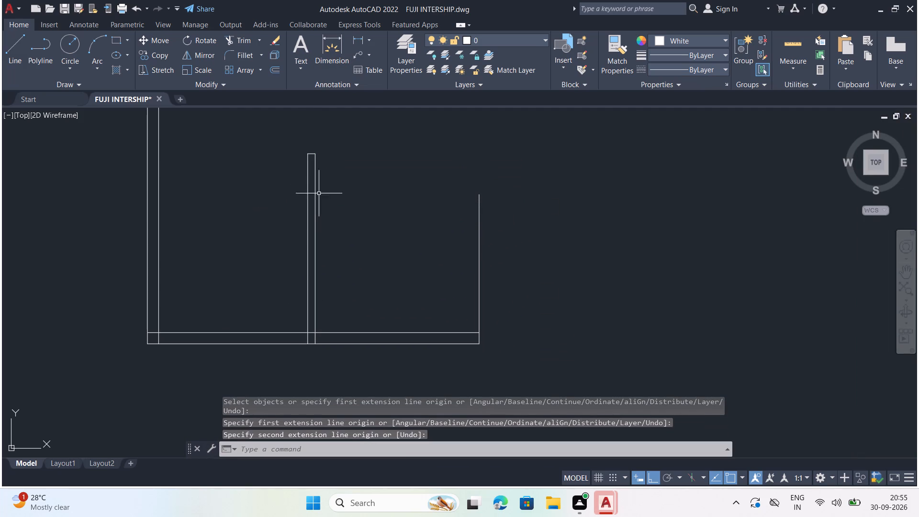
Erase the east line of the wall between the living area and the southeast bedroom.
left_click(315, 167)
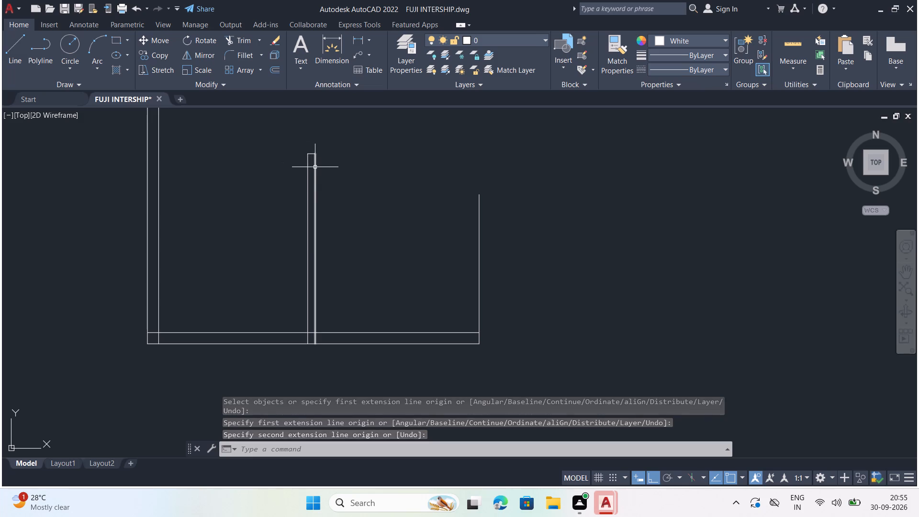
key("Delete")
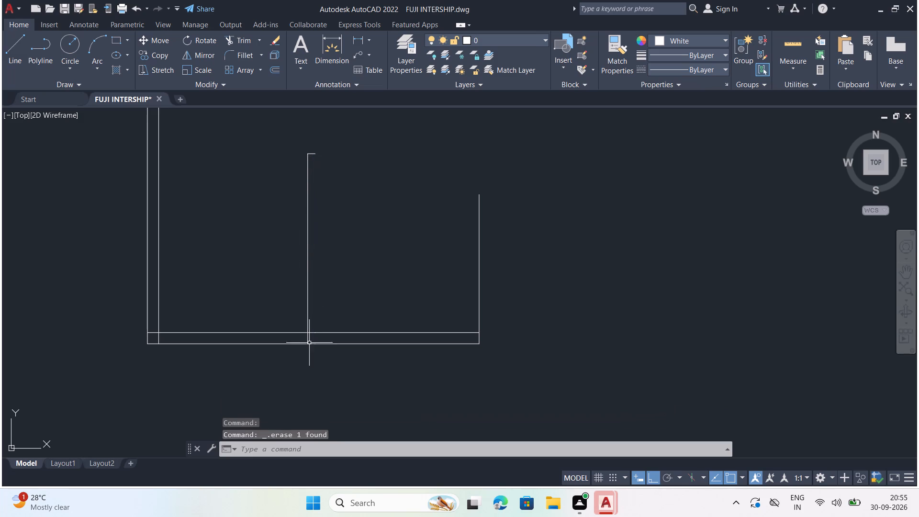
Redraw the partition wall's east line 10' northward from the outer south wall, adding a westward segment about 1'-10" long across its top.
left_click(15, 44)
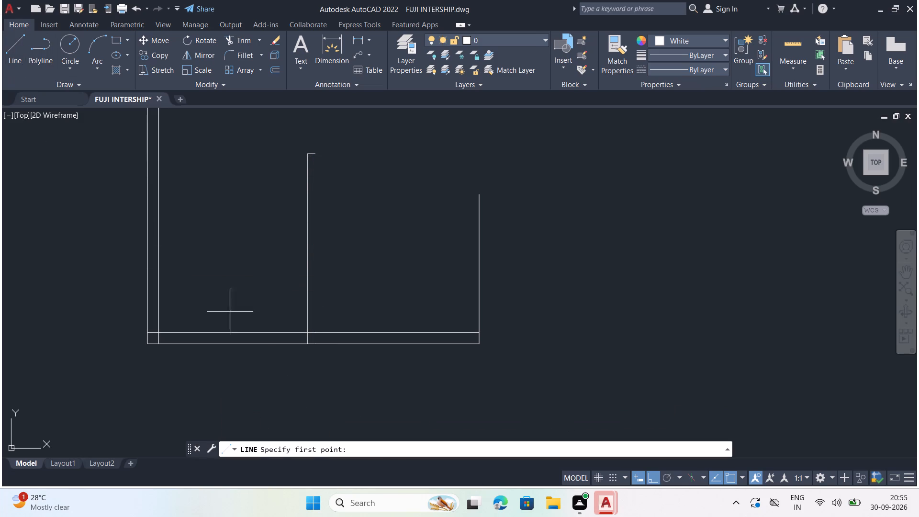
scroll(314, 355, "up", 1)
left_click(316, 337)
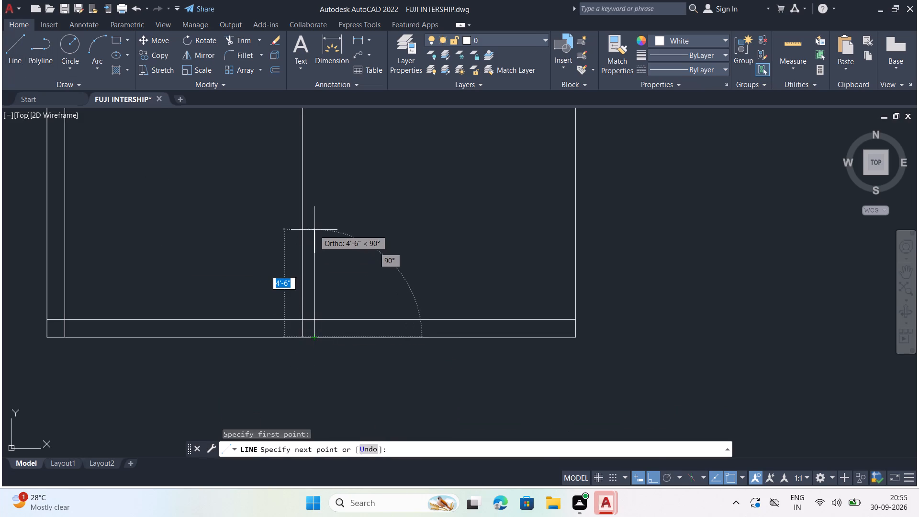
type("10'")
key("Return")
scroll(370, 246, "down", 3)
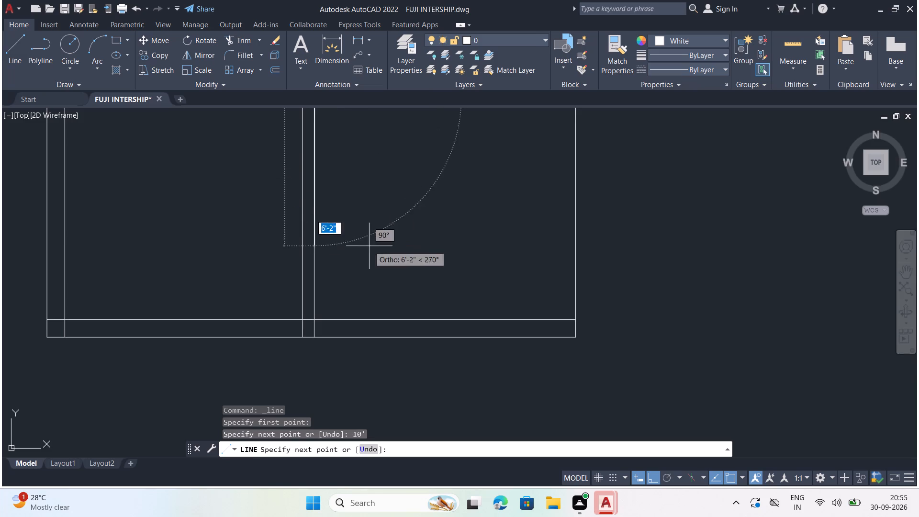
scroll(329, 204, "up", 2)
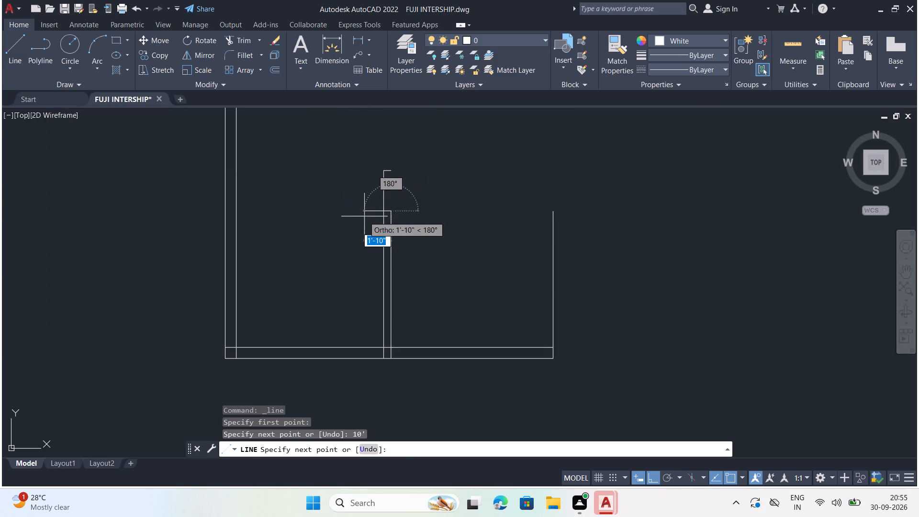
left_click(364, 216)
key("Escape")
Trim the partition wall's excess above the new cap line and the cap's overhang west of the wall.
type("tr")
key("Return")
scroll(382, 184, "up", 2)
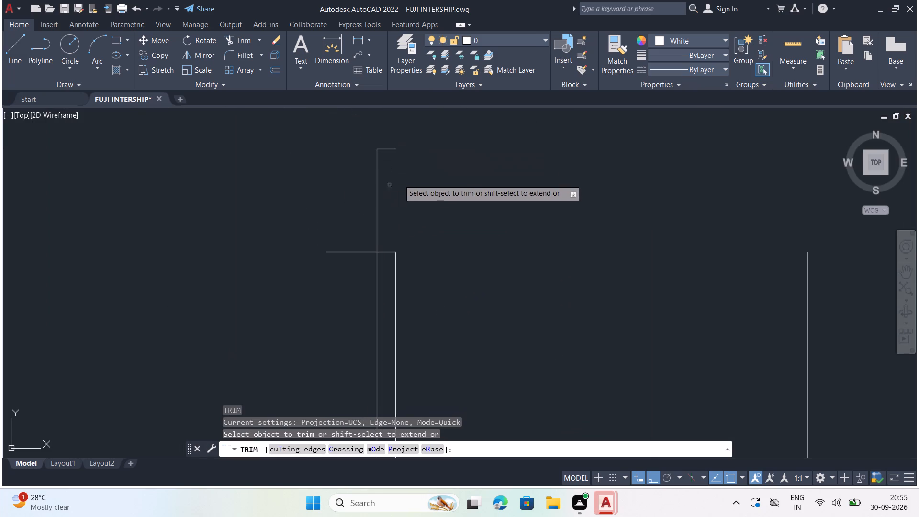
left_click(389, 141)
left_click(361, 175)
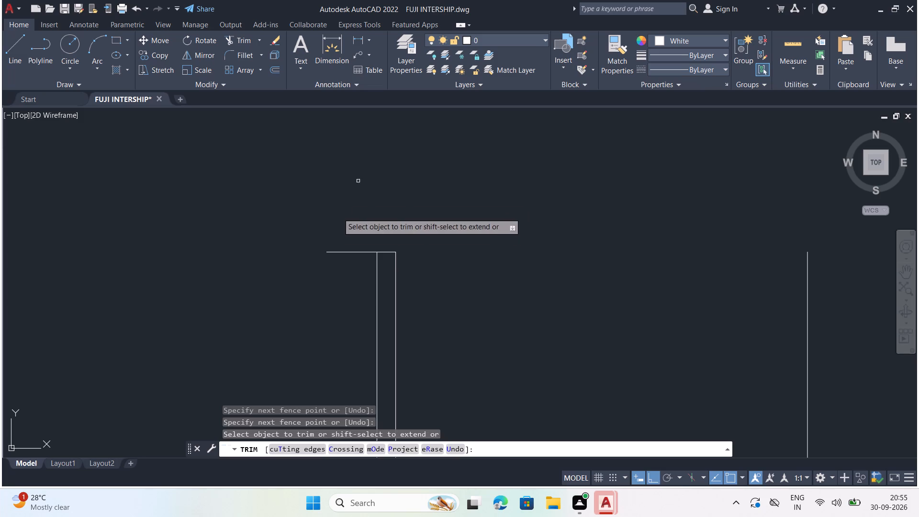
left_click_drag(337, 223, 336, 237)
left_click(338, 271)
left_click(346, 249)
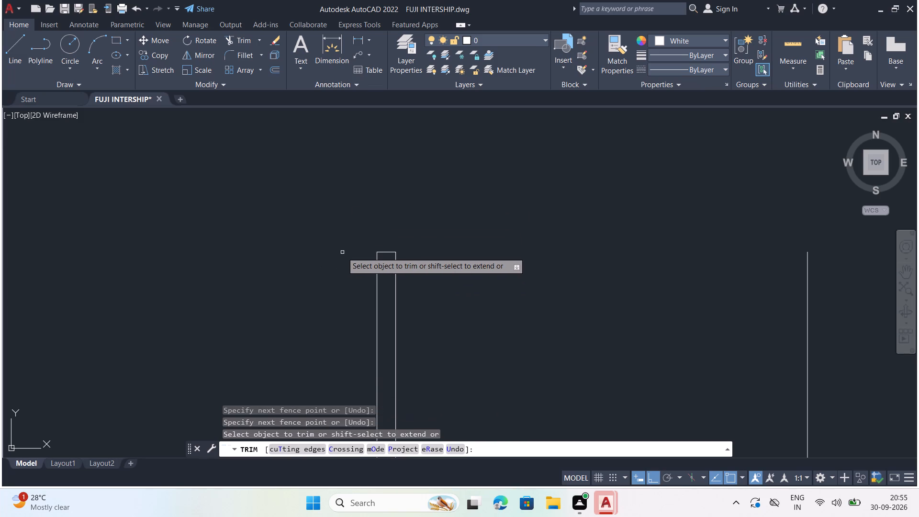
scroll(342, 252, "down", 3)
key("Escape")
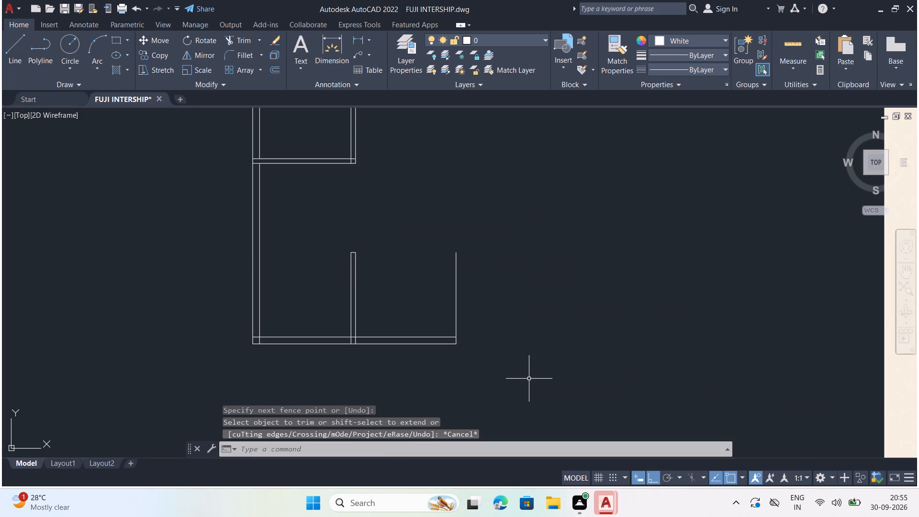
Offset the southeast bedroom's east wall line 9" outward to the east.
key("o")
key("Return")
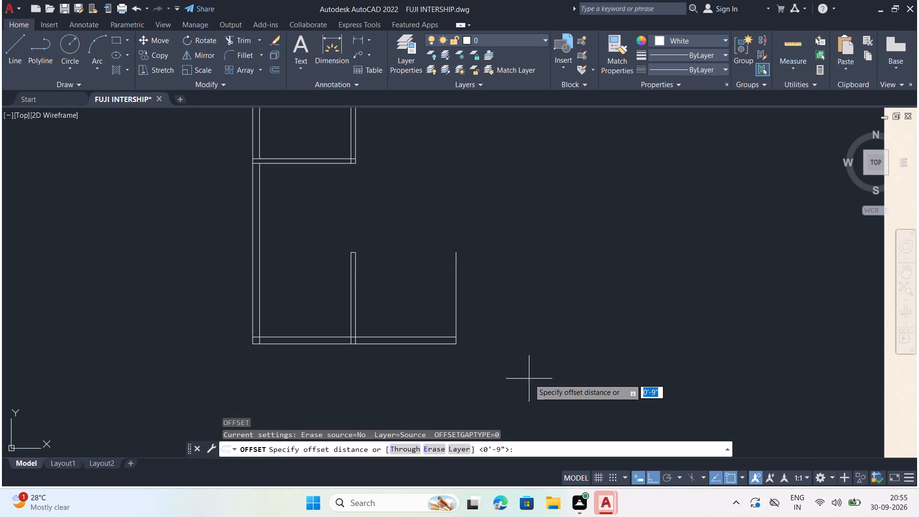
type("9\"")
key("Return")
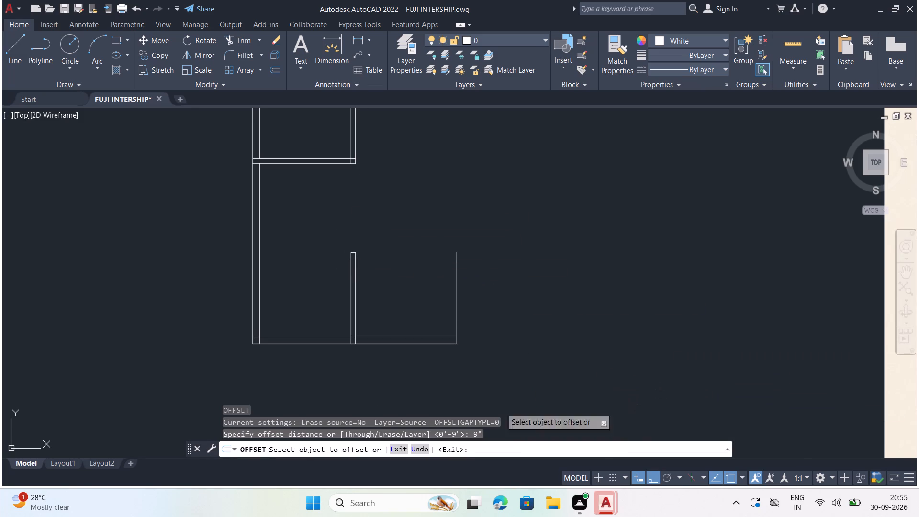
scroll(451, 329, "up", 1)
left_click(455, 328)
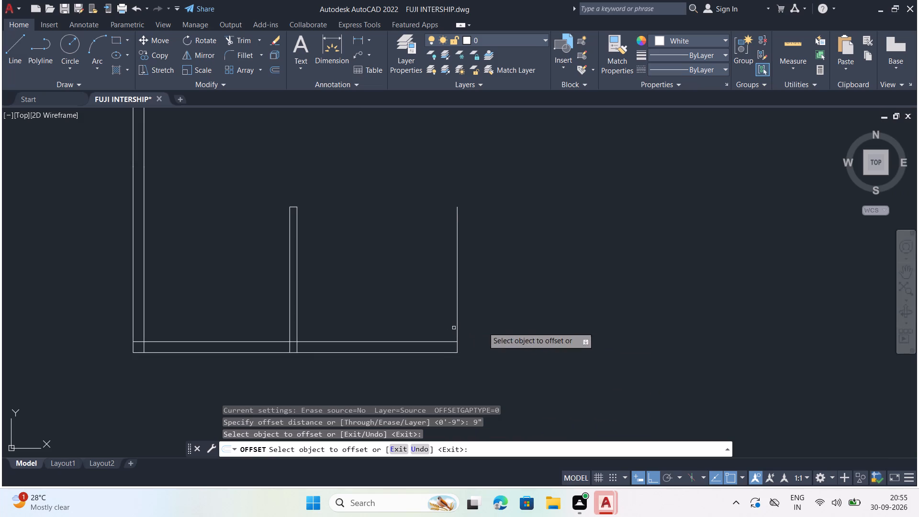
left_click(456, 328)
left_click(552, 333)
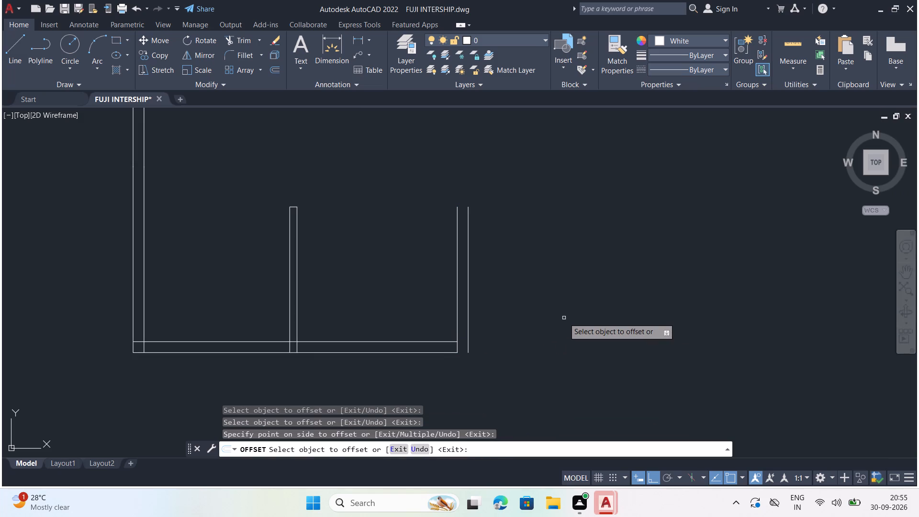
key("Escape")
Extend both south wall lines of the southeast bedroom to the outer east wall line.
type("ex")
key("Return")
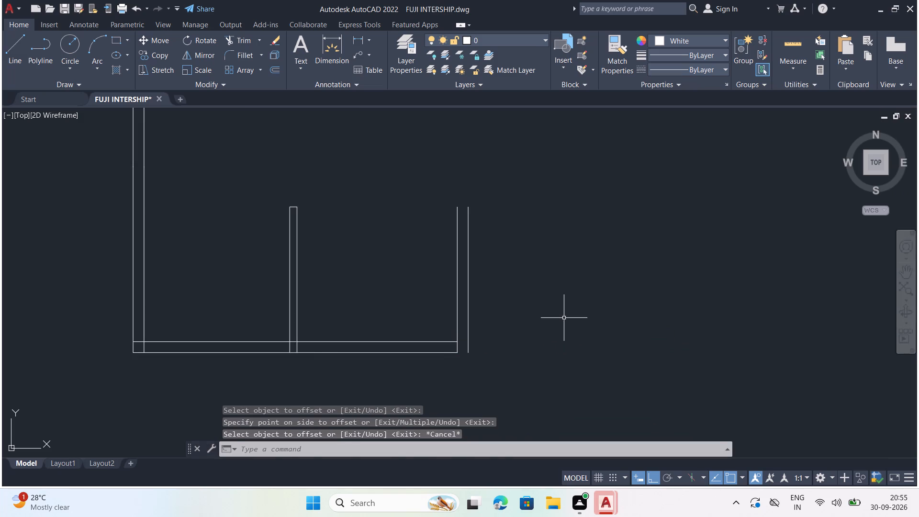
left_click(425, 357)
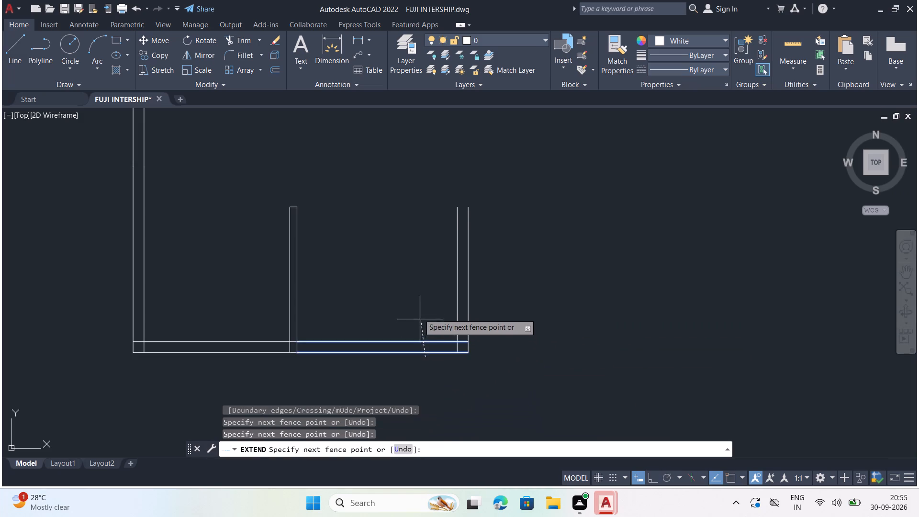
left_click(419, 313)
scroll(552, 366, "down", 1)
key("Escape")
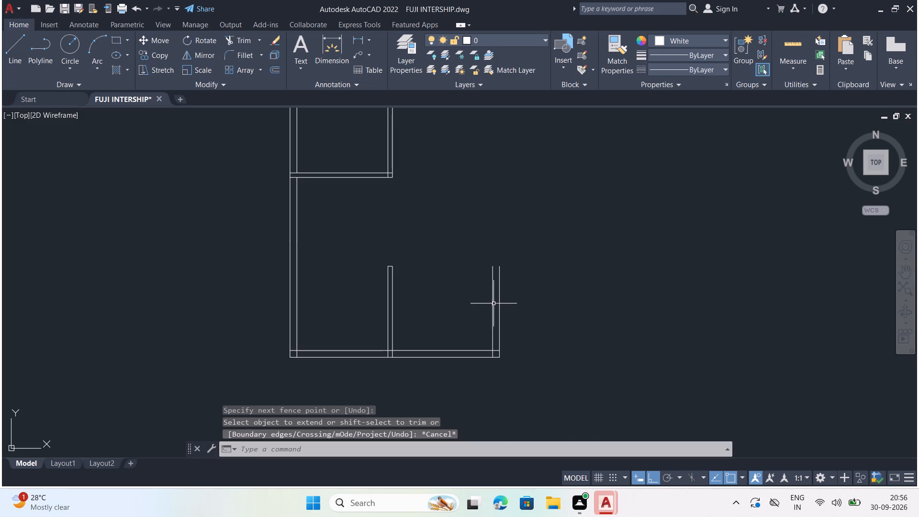
Offset the dining area's inner west wall line 10' to the east.
scroll(536, 316, "down", 3)
scroll(735, 311, "up", 2)
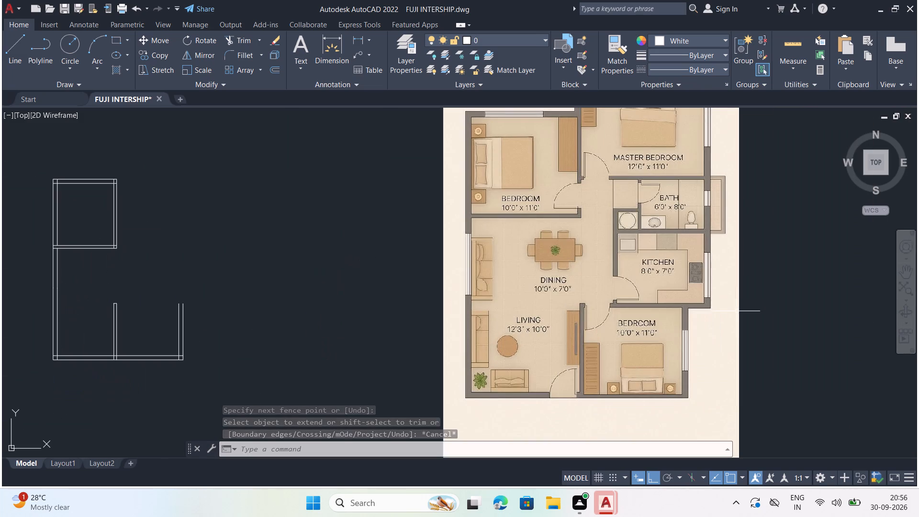
scroll(706, 324, "up", 1)
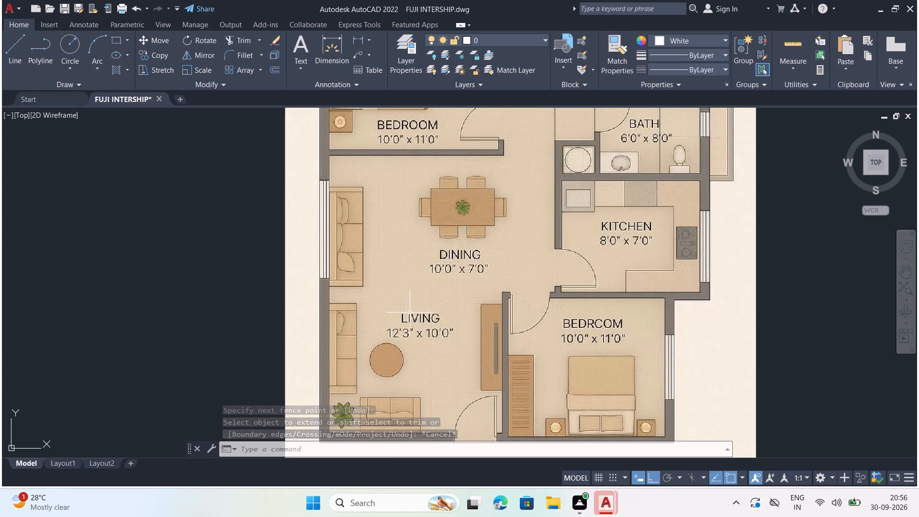
scroll(413, 312, "down", 3)
scroll(267, 301, "up", 1)
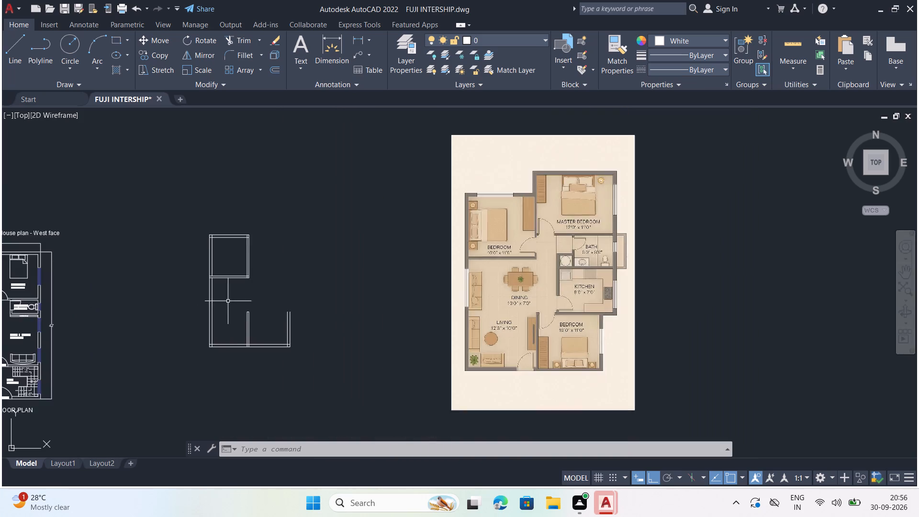
scroll(200, 295, "up", 3)
key("o")
key("Return")
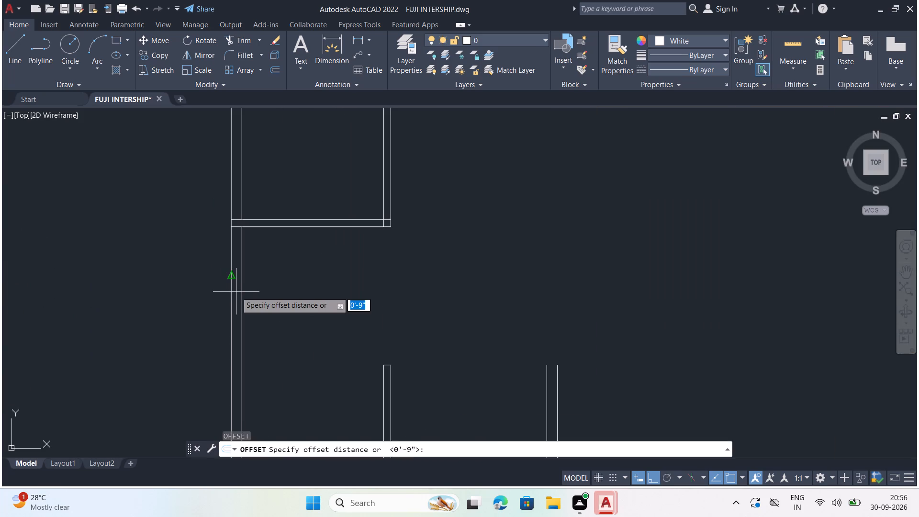
type("10'")
key("Return")
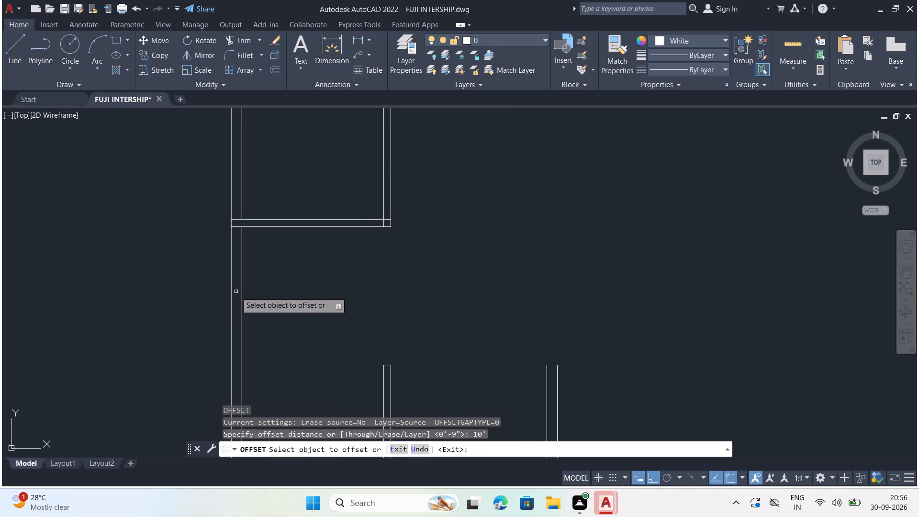
left_click_drag(243, 287, 247, 288)
left_click(392, 315)
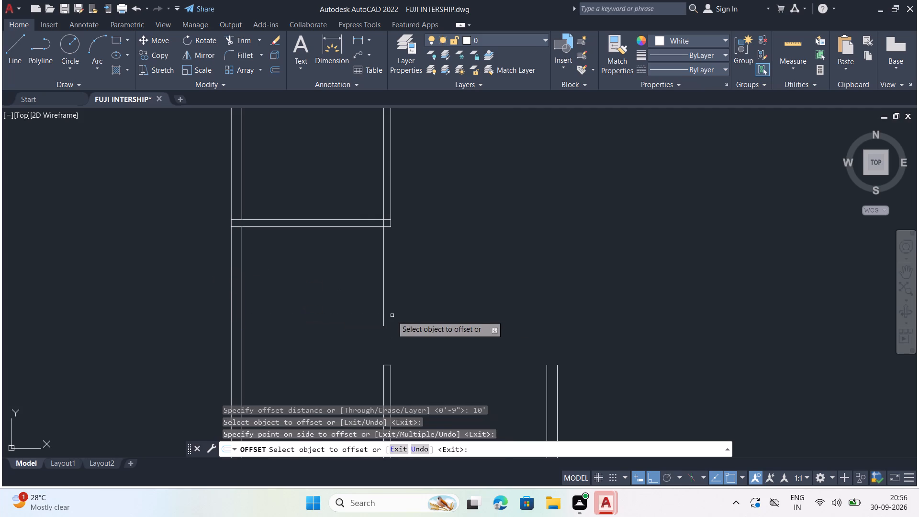
key("Escape")
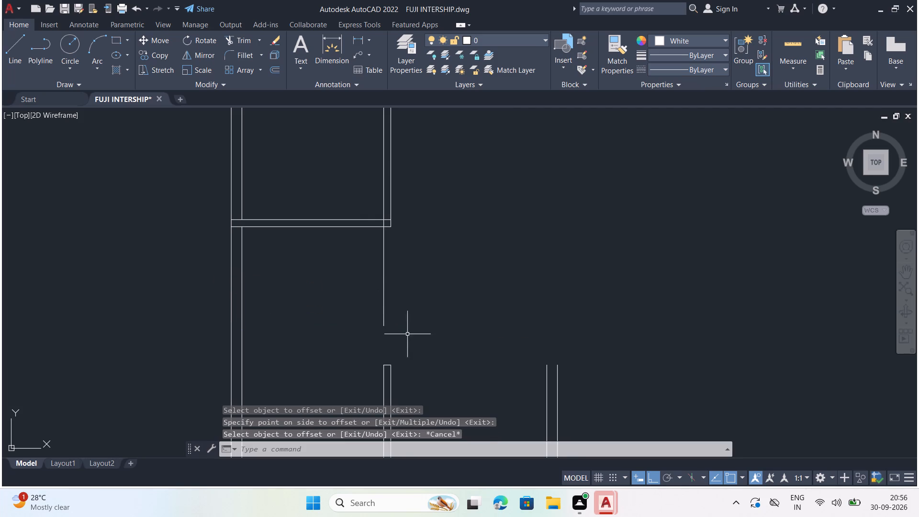
Examine the room layout and sizes in the reference floor plan against the drafted walls.
scroll(378, 355, "down", 4)
scroll(490, 337, "up", 2)
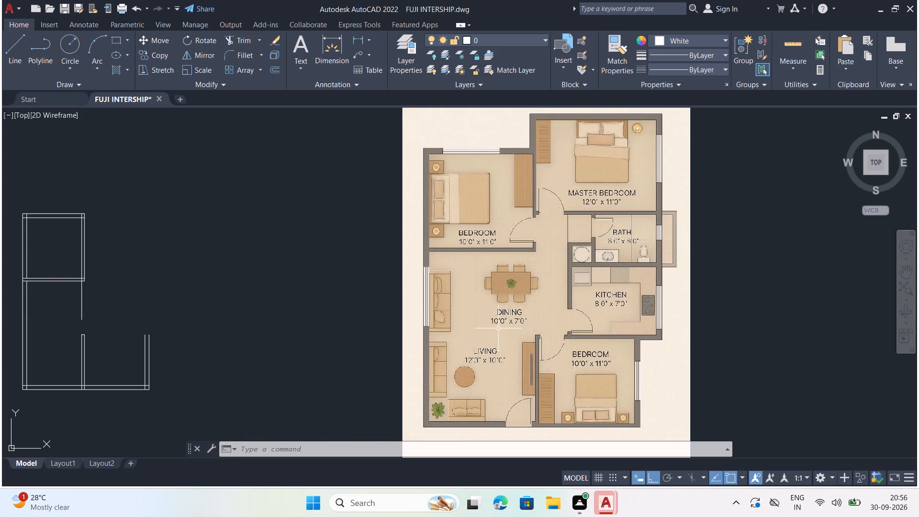
scroll(547, 317, "down", 2)
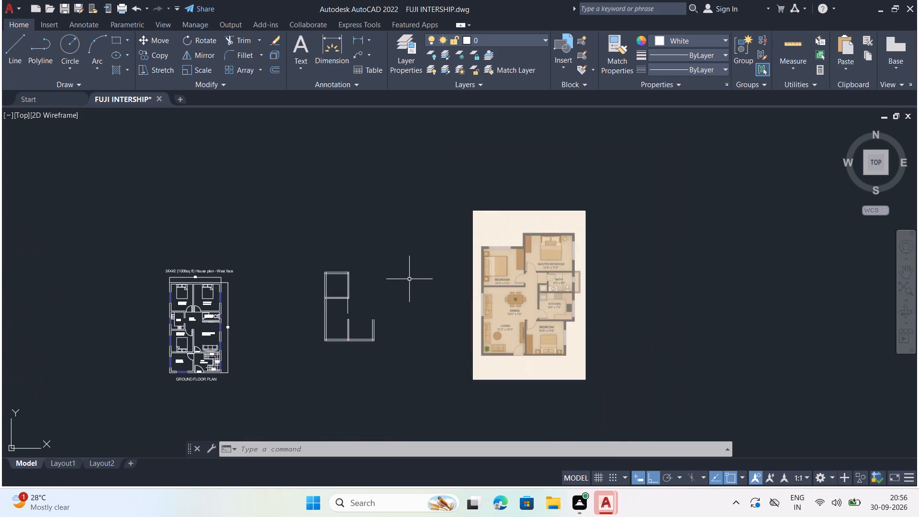
scroll(411, 276, "up", 1)
scroll(376, 304, "up", 1)
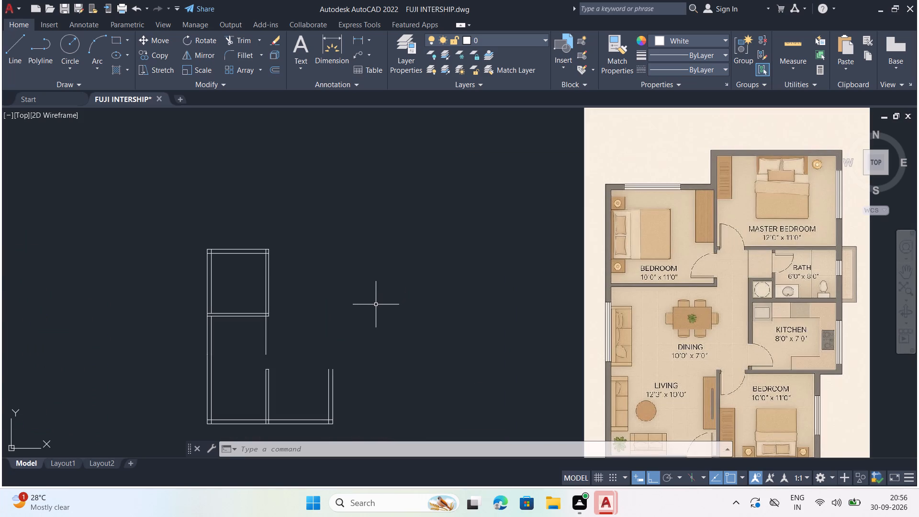
scroll(334, 287, "down", 1)
scroll(272, 310, "up", 2)
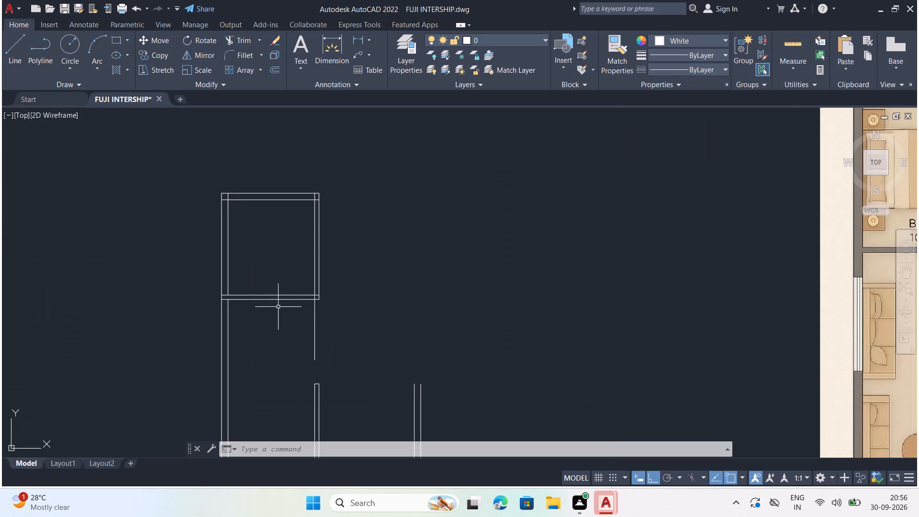
key("Escape")
key("Escape")
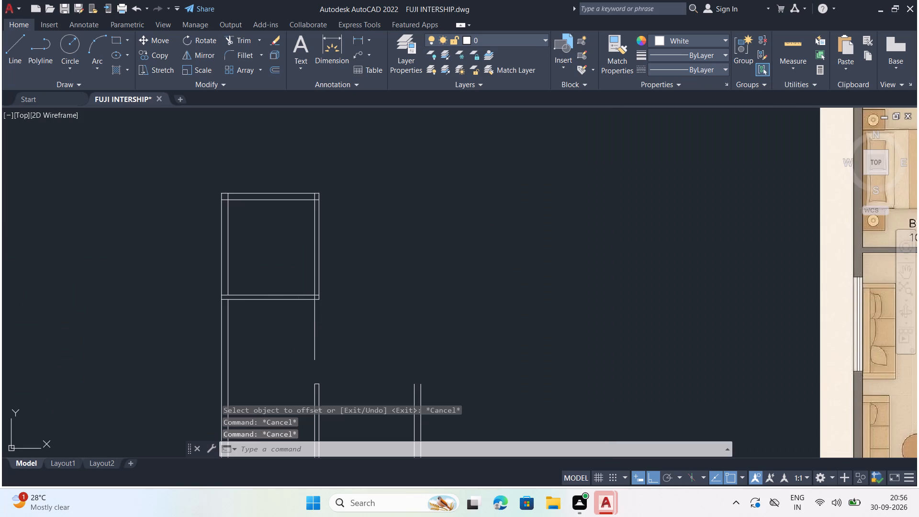
Offset the northwest bedroom's outer east wall line 12' eastward for the master bedroom's east wall.
key("o")
key("Return")
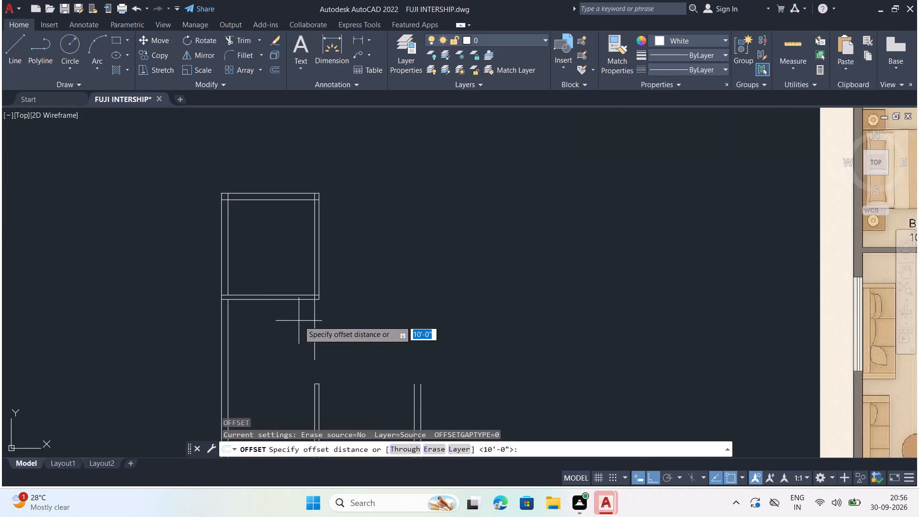
scroll(260, 271, "down", 1)
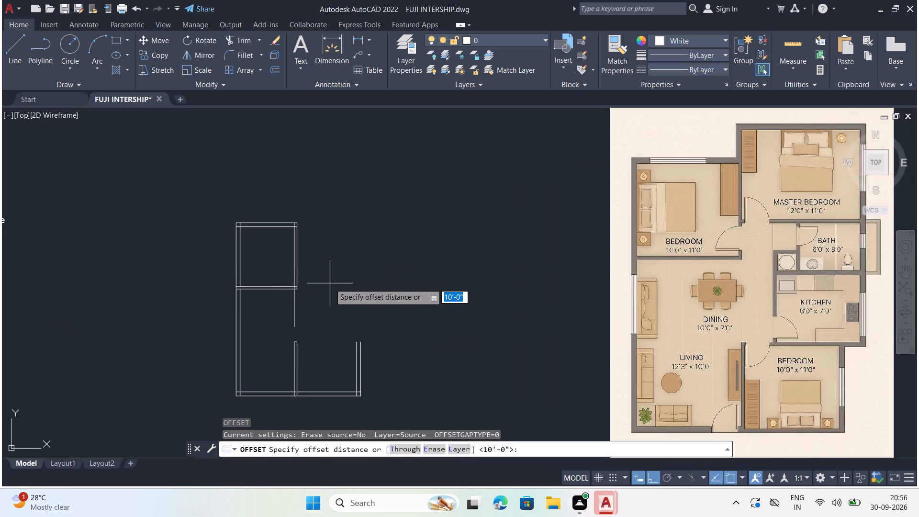
scroll(330, 283, "up", 1)
type("12'")
key("Return")
scroll(293, 256, "up", 1)
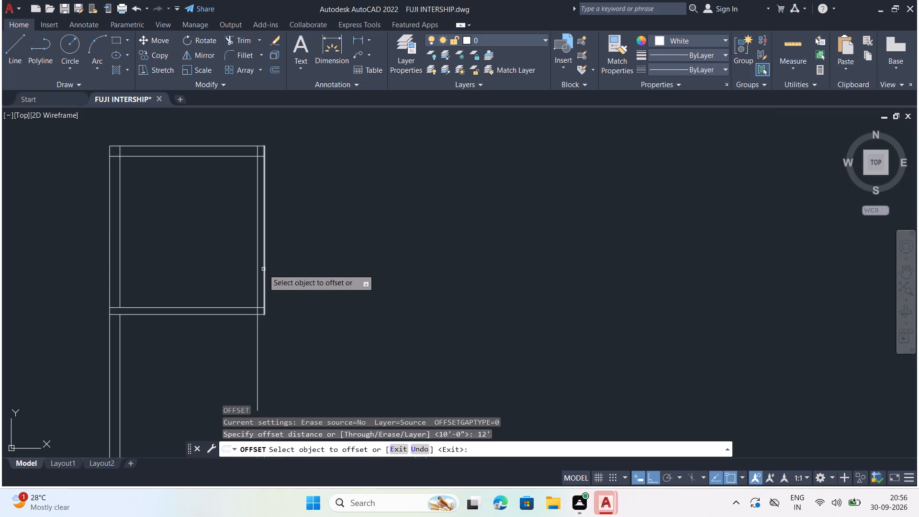
left_click(263, 269)
left_click(512, 299)
key("Escape")
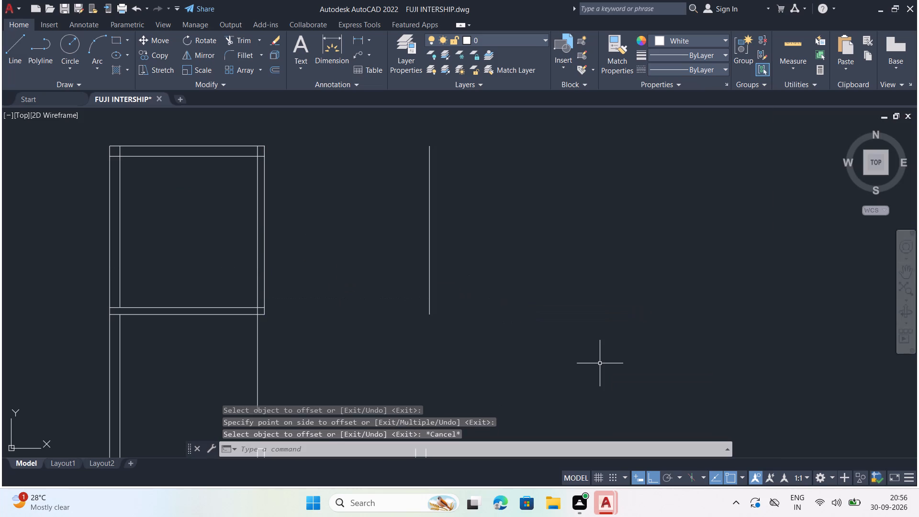
Offset the master bedroom's east wall line 9" outward to the east.
key("o")
key("Return")
type("9\"")
key("Return")
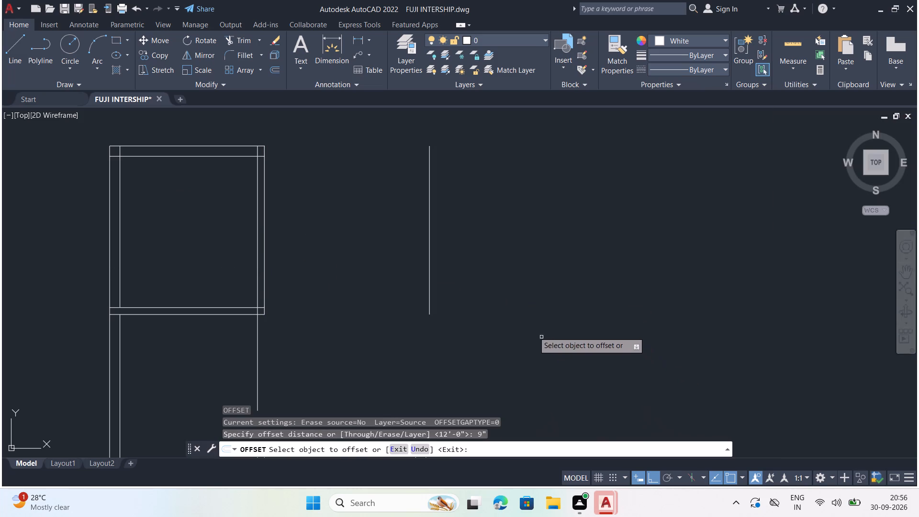
left_click(430, 298)
left_click(501, 317)
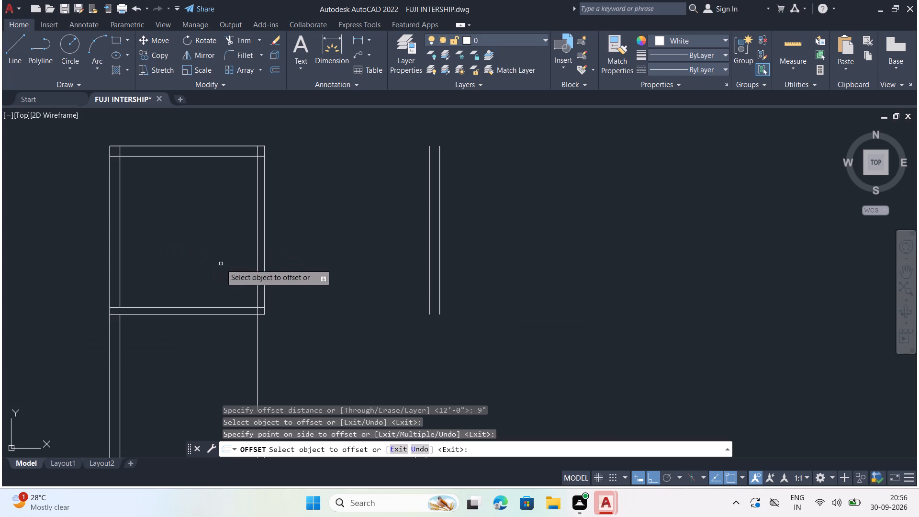
Erase the short vertical line running down from the northwest bedroom's southeast corner.
key("Escape")
scroll(418, 329, "down", 1)
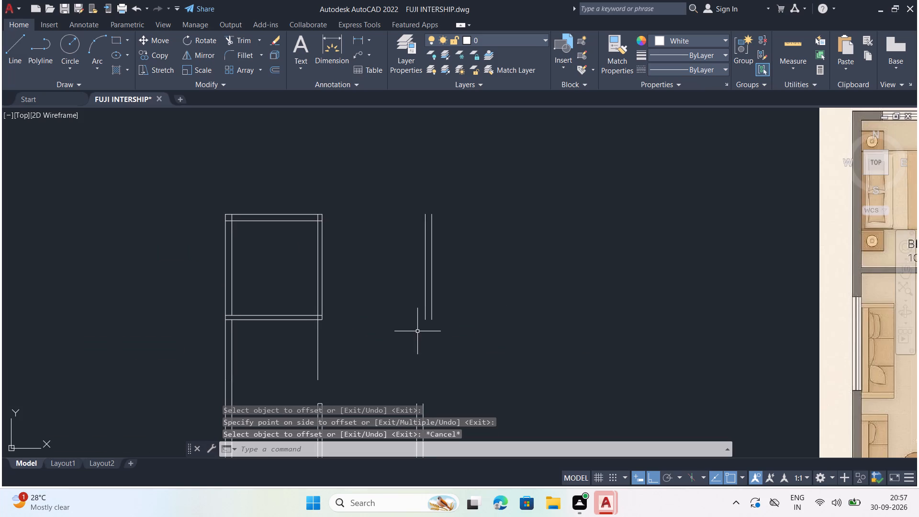
left_click(317, 351)
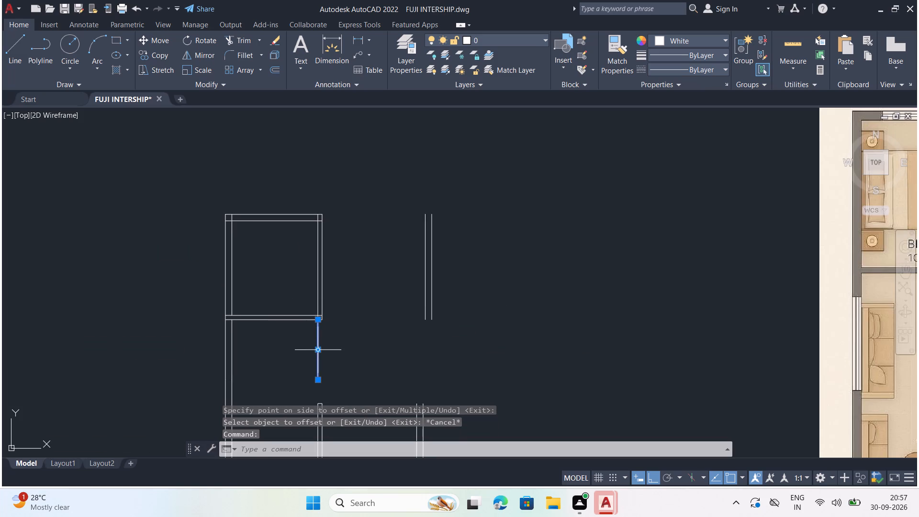
key("Delete")
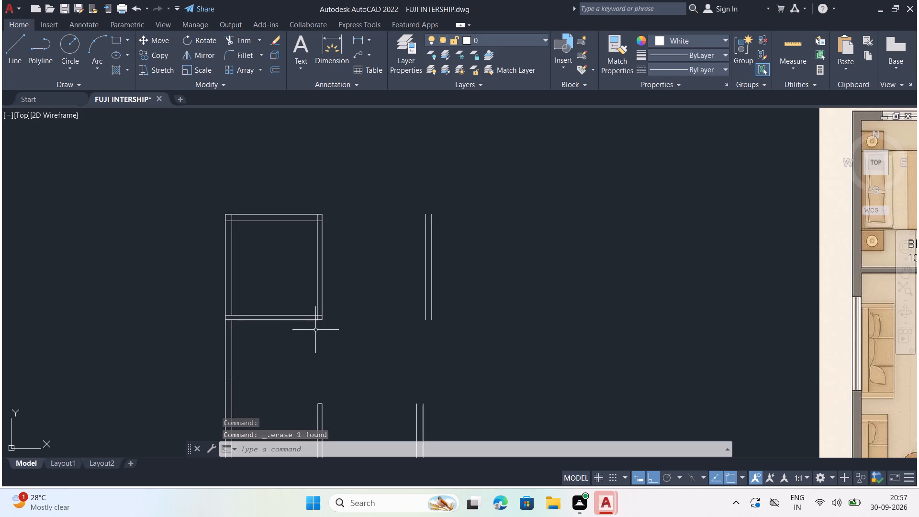
Compare the drafted walls with the reference floor plan and measure the southeast and master bedroom widths.
scroll(341, 284, "down", 2)
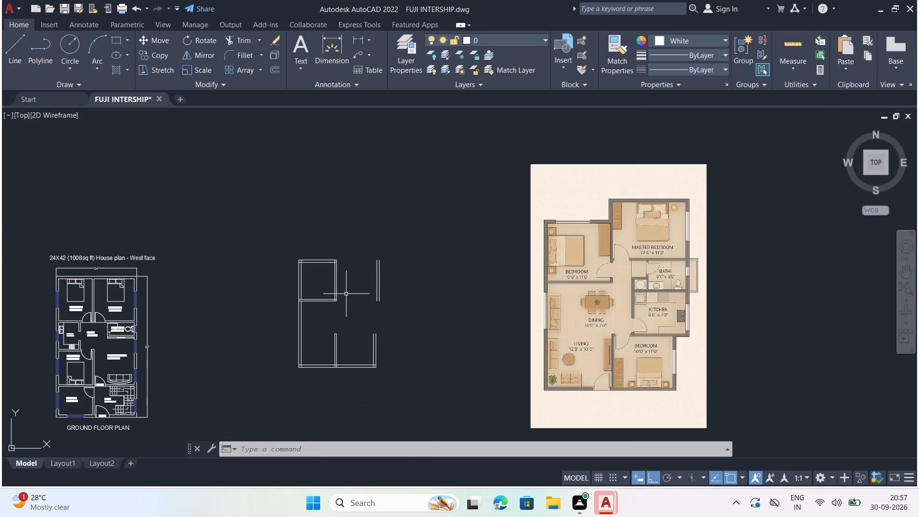
scroll(609, 326, "up", 1)
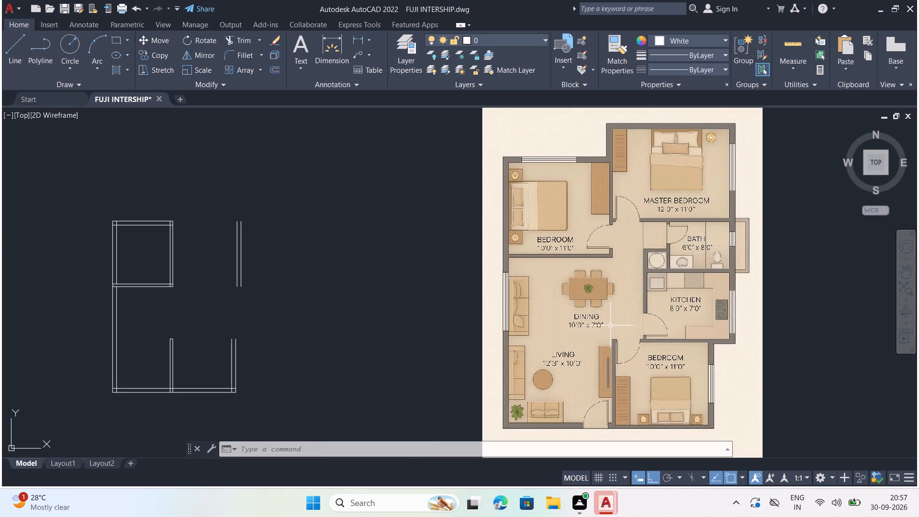
scroll(611, 326, "down", 1)
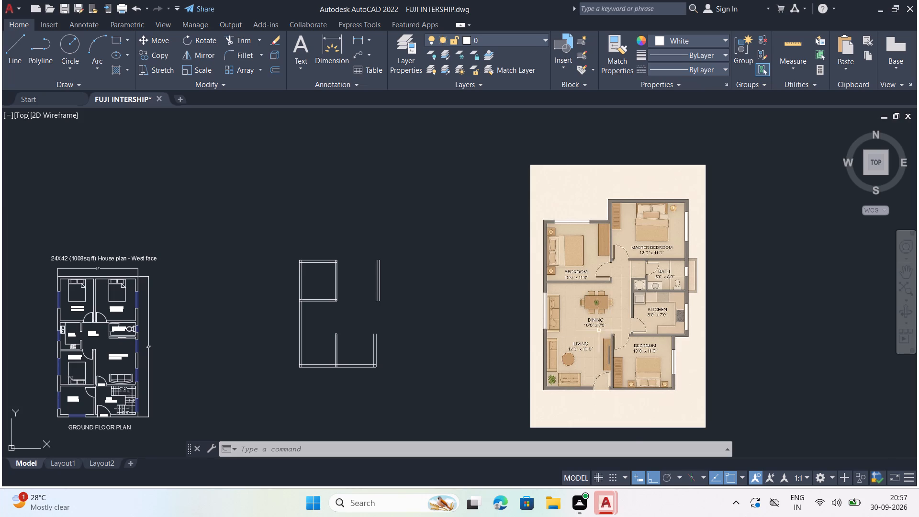
scroll(395, 347, "up", 1)
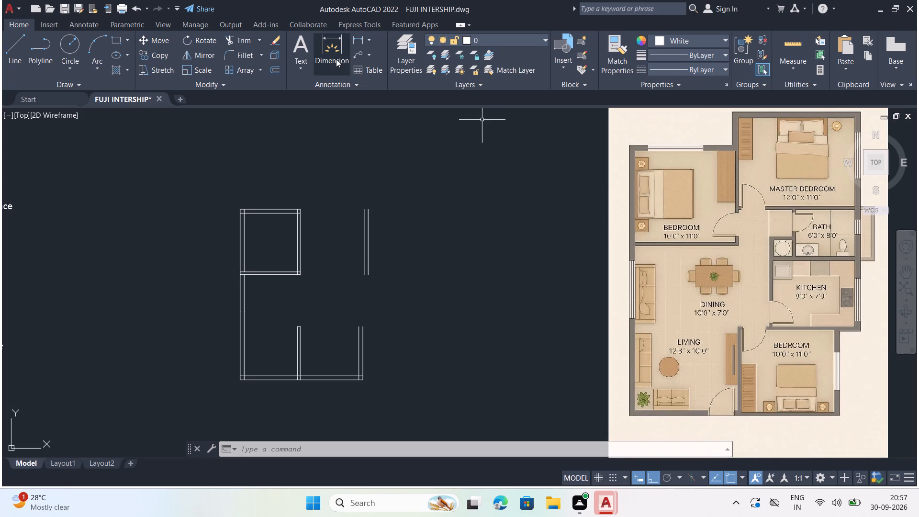
left_click(329, 52)
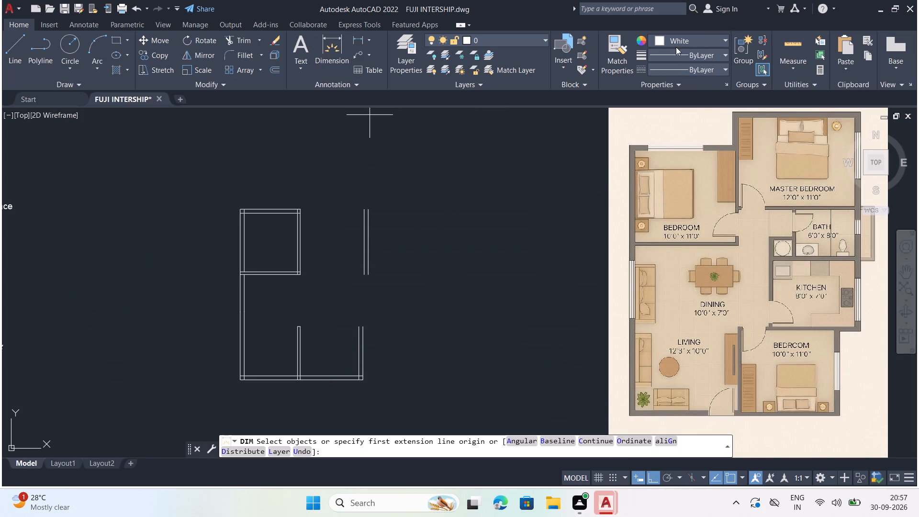
left_click(792, 41)
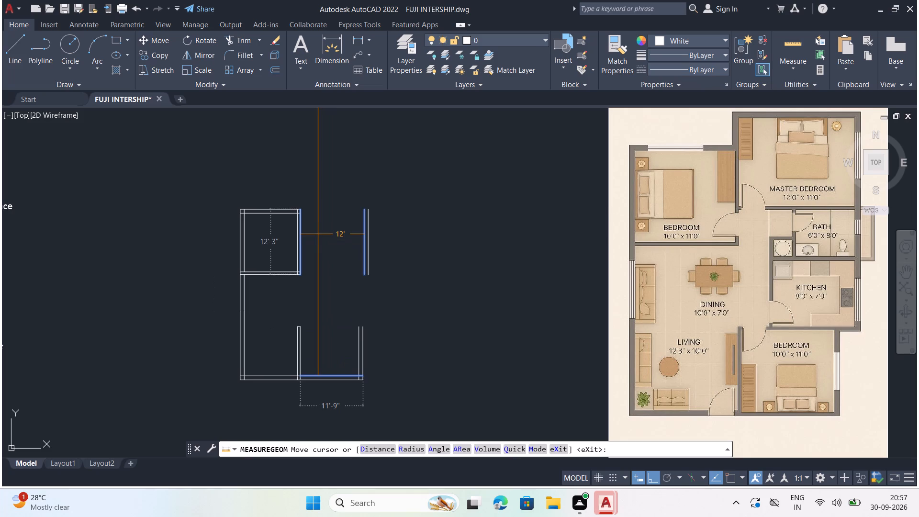
key("Escape")
Erase both lines of the southeast bedroom's east wall.
scroll(298, 385, "up", 1)
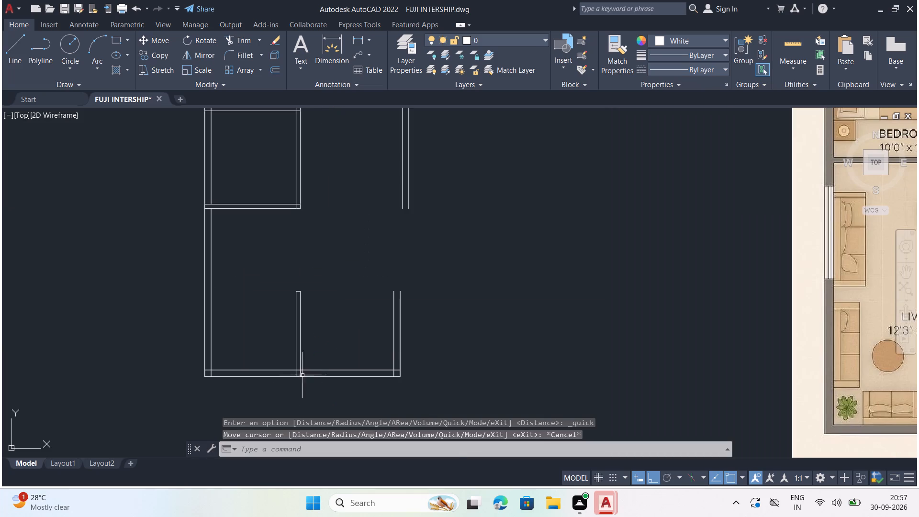
left_click(429, 319)
left_click(380, 329)
key("Delete")
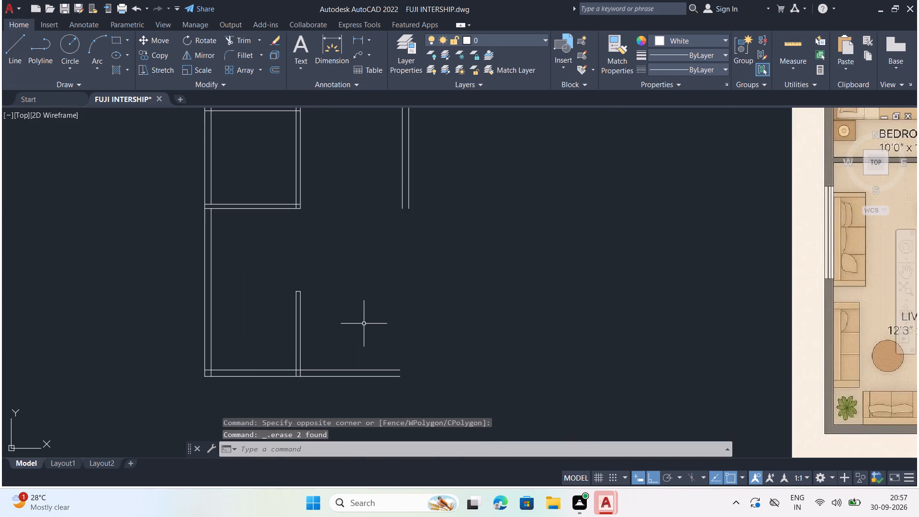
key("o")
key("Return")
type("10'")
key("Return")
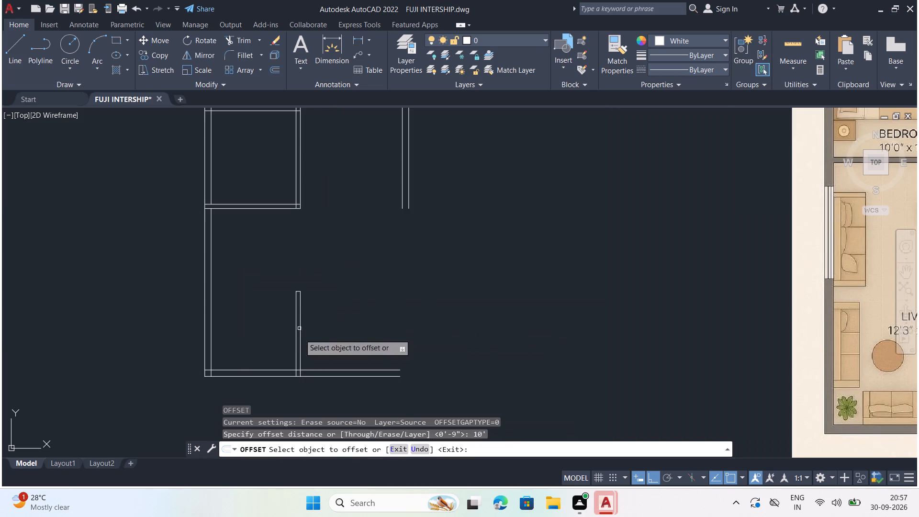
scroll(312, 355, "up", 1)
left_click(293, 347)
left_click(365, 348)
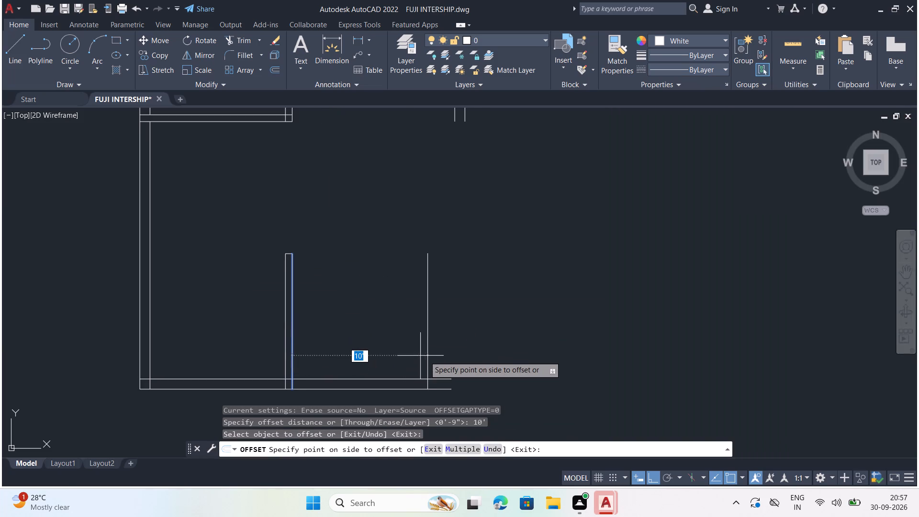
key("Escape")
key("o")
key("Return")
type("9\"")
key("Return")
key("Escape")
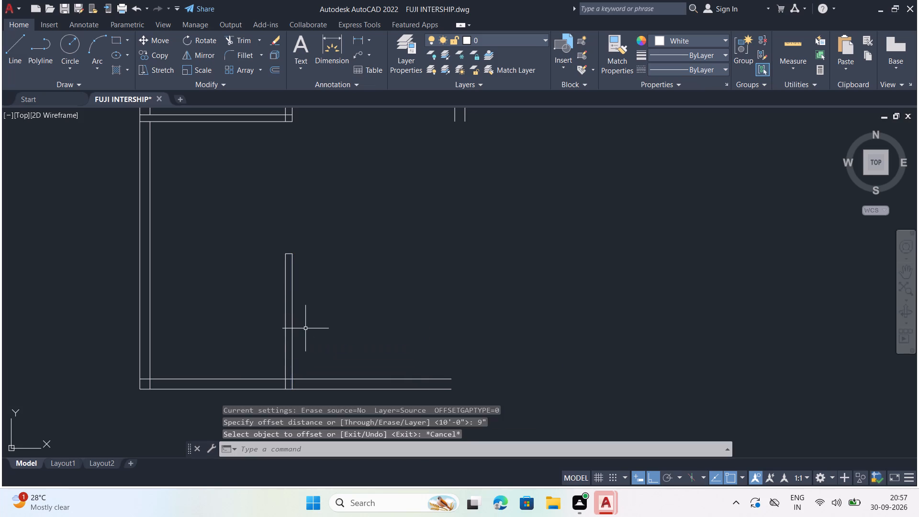
Offset the east line of the living room–southeast bedroom partition 10' eastward for the bedroom's inner east wall line.
key("o")
key("Return")
type("10'")
key("Return")
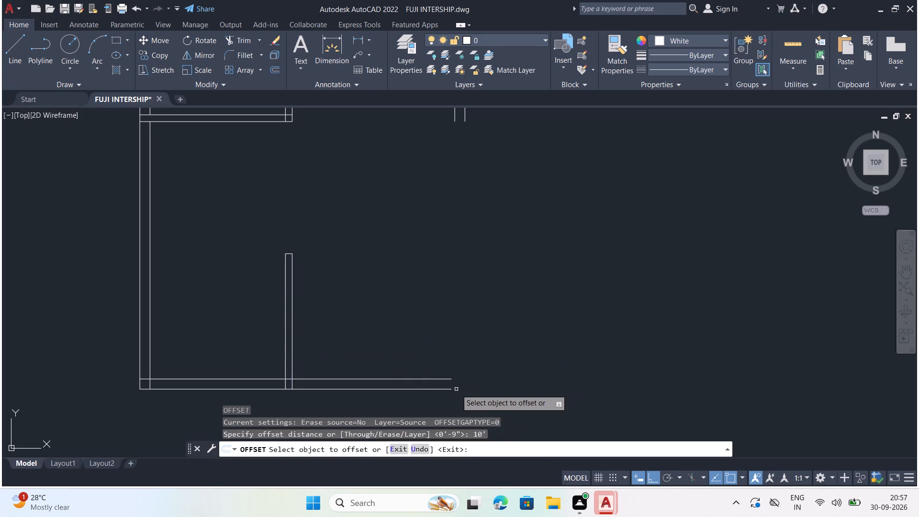
left_click(292, 343)
left_click(492, 367)
key("Escape")
Offset the southeast bedroom's inner east wall line 9" outward to the east.
key("o")
key("Return")
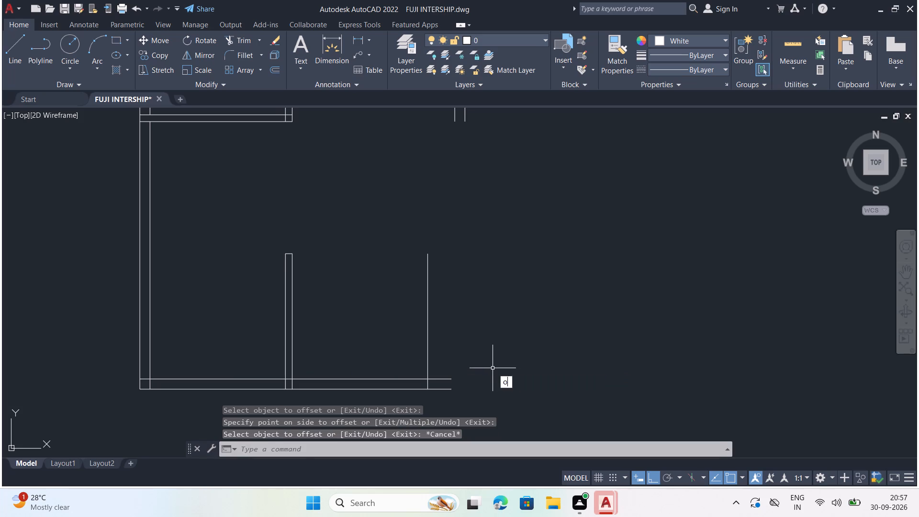
type("9\"")
key("Return")
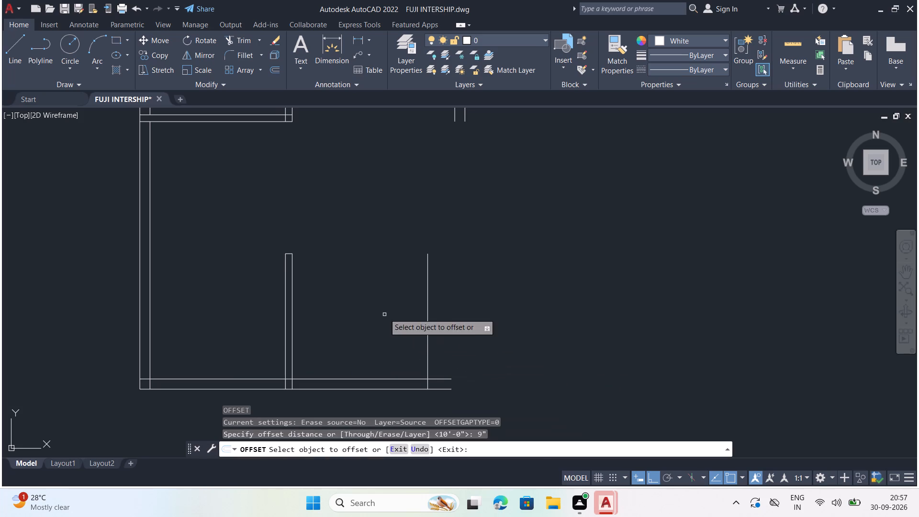
left_click(428, 337)
left_click(467, 339)
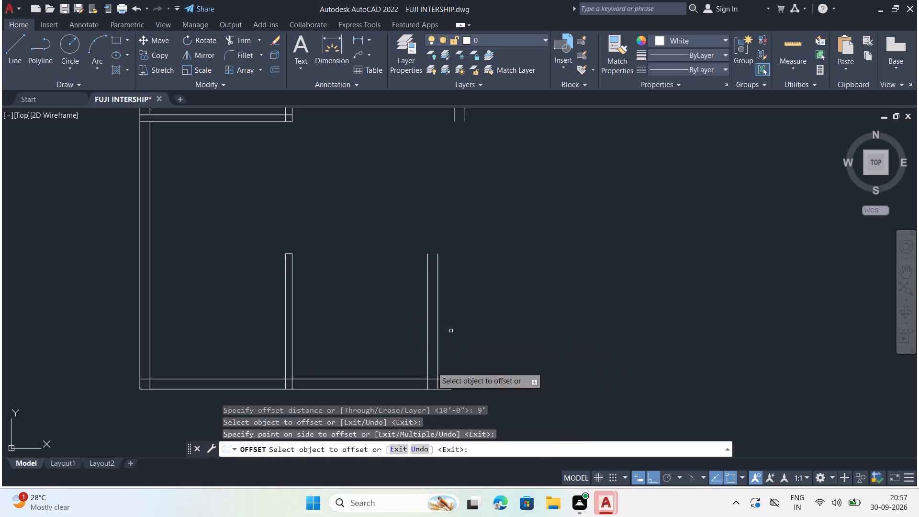
scroll(414, 375, "down", 2)
key("Escape")
Trim the two south wall lines back to the outer face of the southeast bedroom's east wall.
scroll(429, 390, "up", 2)
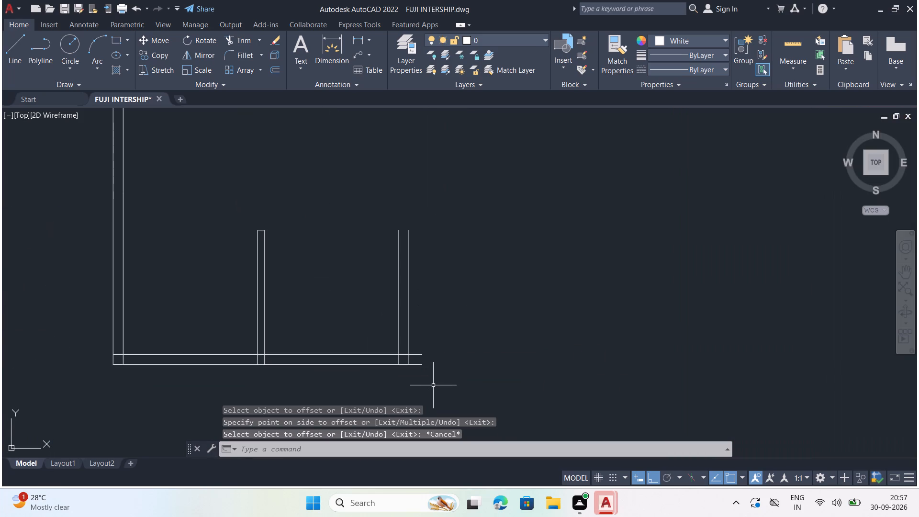
key("t")
key("r")
key("Return")
scroll(442, 366, "up", 3)
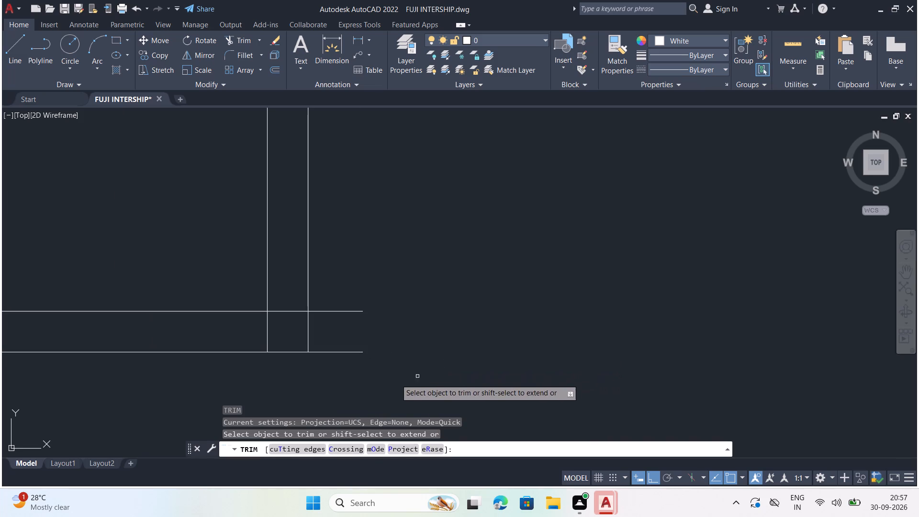
left_click(326, 367)
left_click(336, 301)
key("Escape")
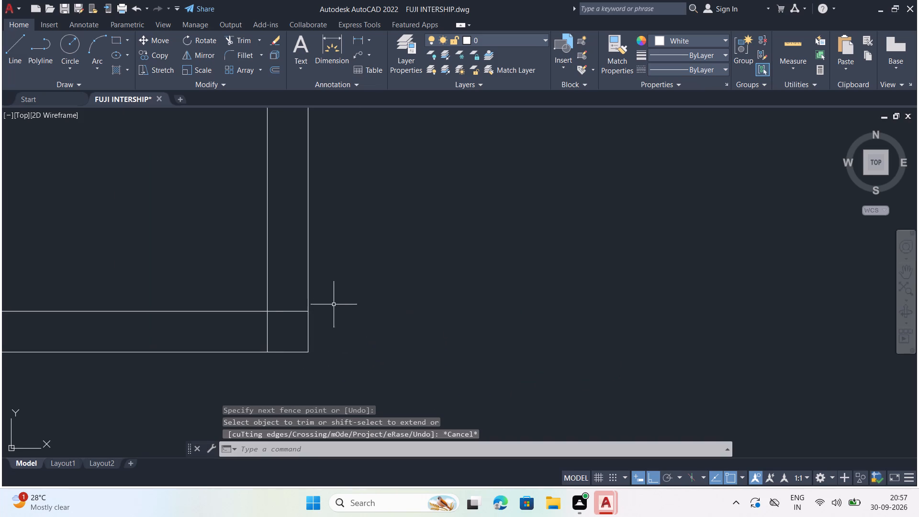
Check the drafted walls against the reference plan and measure the northwest and master bedroom spans.
scroll(377, 339, "down", 3)
scroll(417, 335, "down", 2)
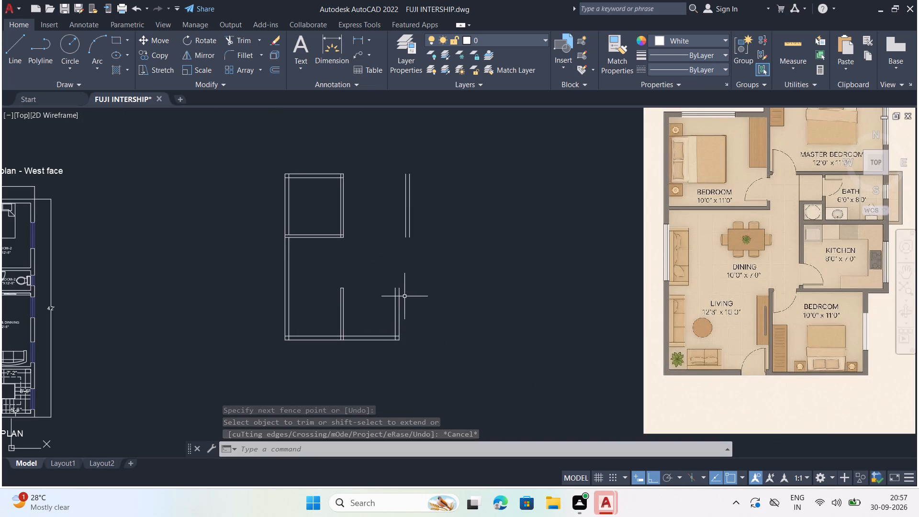
scroll(411, 293, "up", 1)
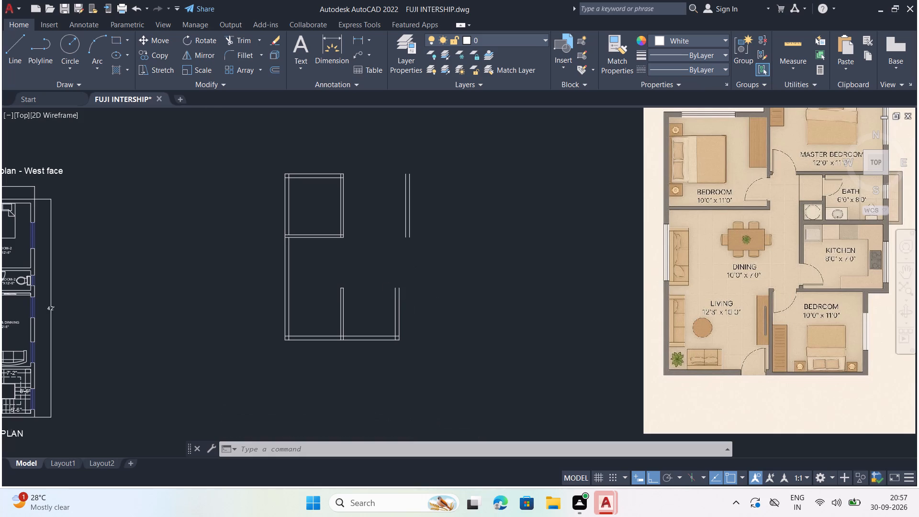
scroll(393, 285, "down", 1)
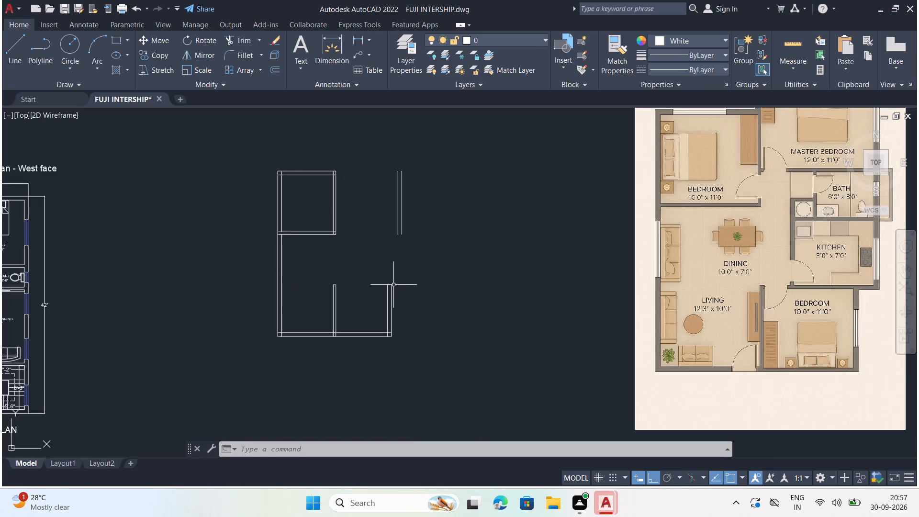
scroll(394, 200, "up", 1)
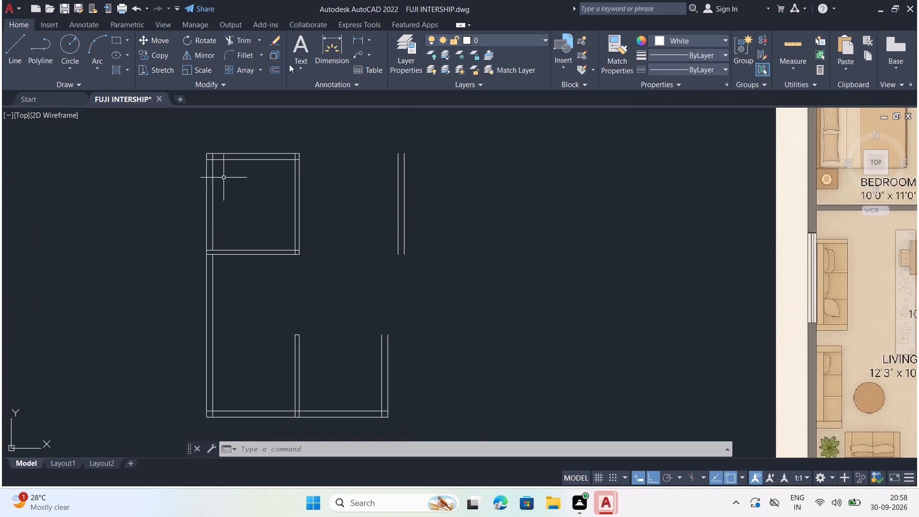
left_click(796, 44)
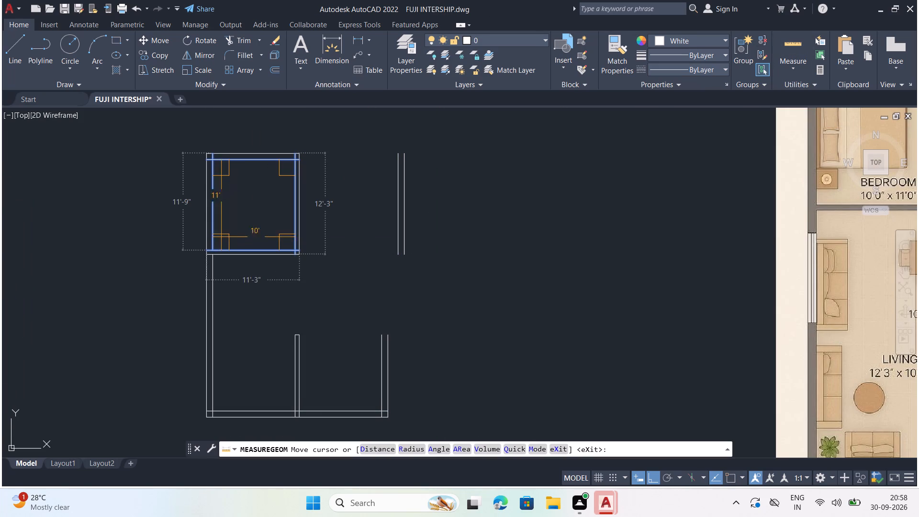
scroll(232, 212, "down", 1)
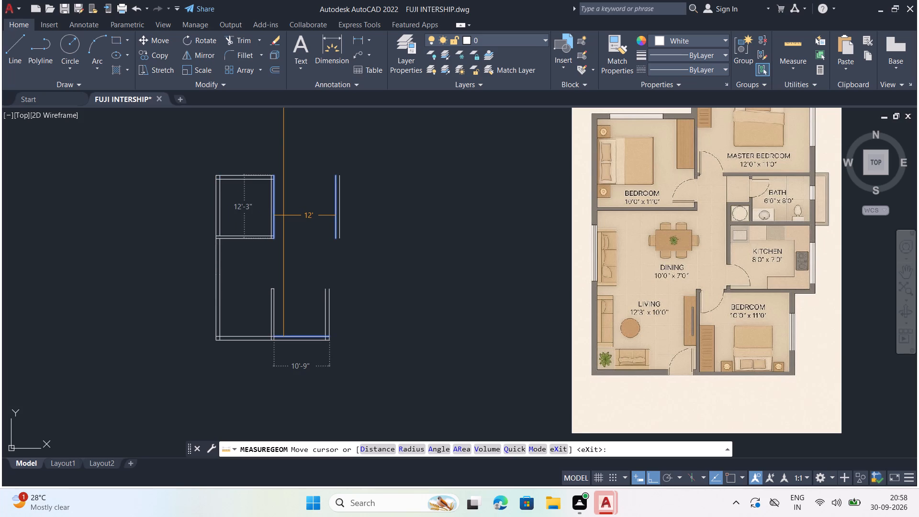
key("Escape")
Erase the east wall lines of both the master bedroom and the northwest bedroom.
left_click(372, 202)
left_click(300, 217)
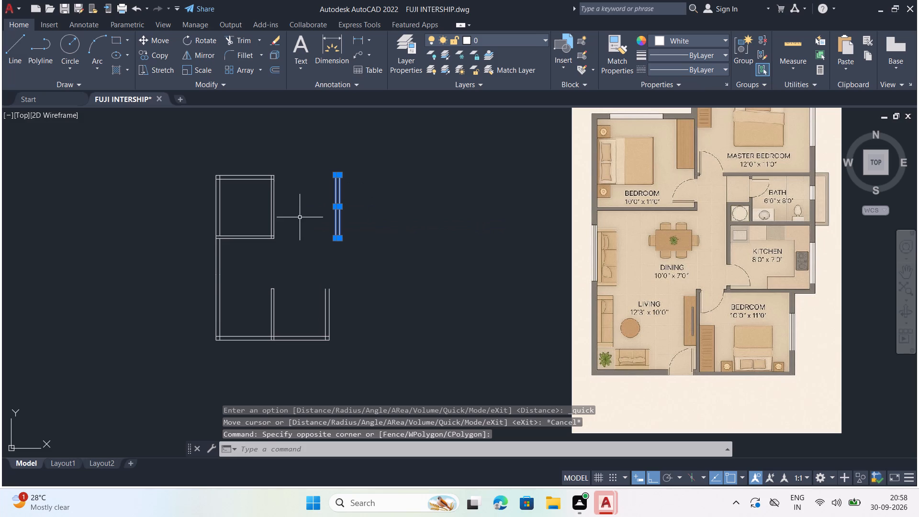
left_click_drag(296, 202, 291, 207)
left_click(260, 210)
key("Delete")
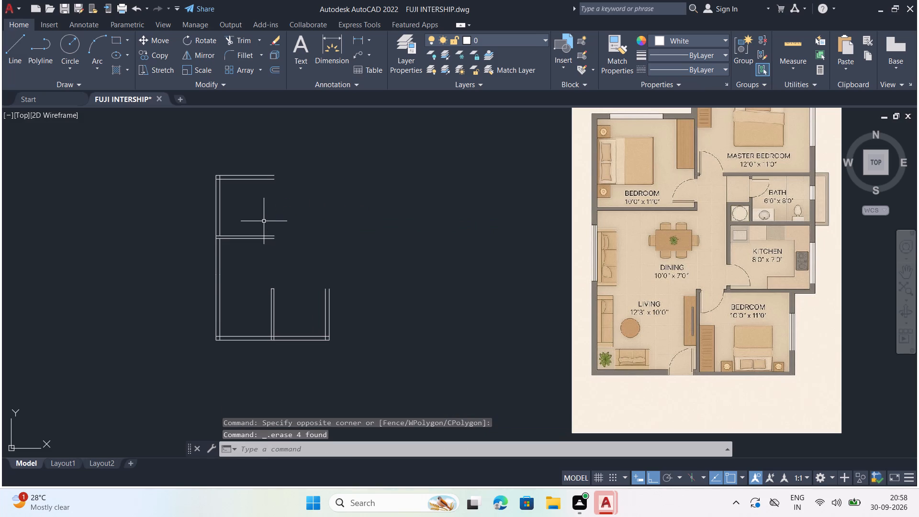
Offset the northwest bedroom's inner west wall line 11' eastward for its inner east wall line.
key("o")
key("Return")
type("11'")
key("Return")
scroll(226, 211, "up", 1)
left_click(216, 219)
left_click(286, 233)
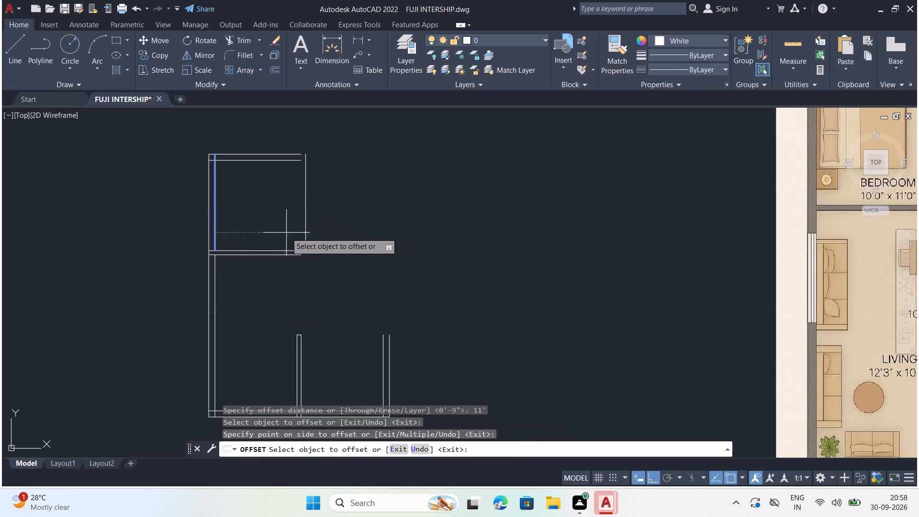
key("Escape")
Offset the northwest bedroom's inner east wall line 9" outward to the east.
key("o")
key("Return")
type("9\"")
key("Return")
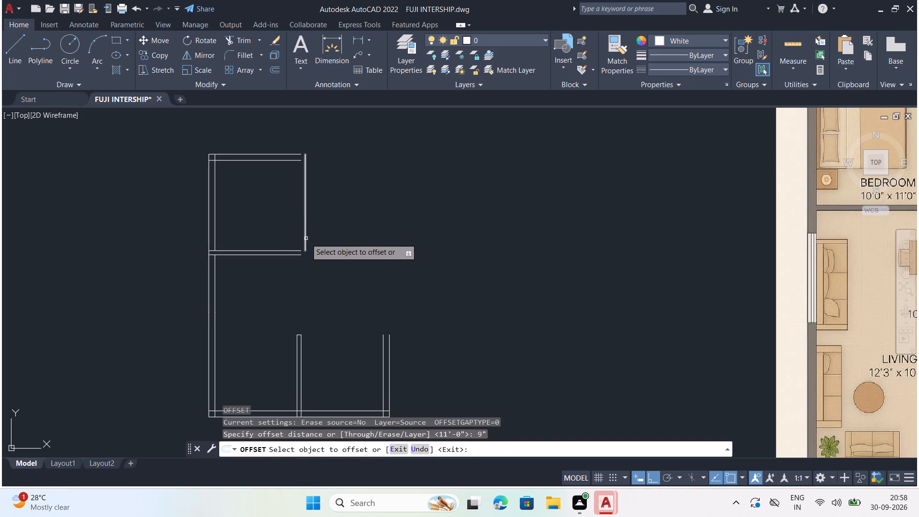
left_click(306, 238)
left_click(410, 249)
key("Escape")
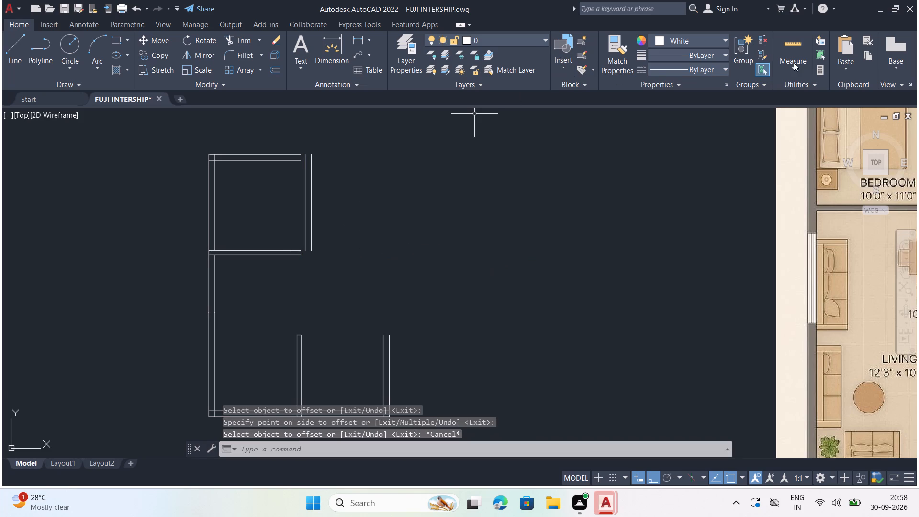
Erase both lines of the northwest bedroom's south wall.
left_click(797, 43)
key("Escape")
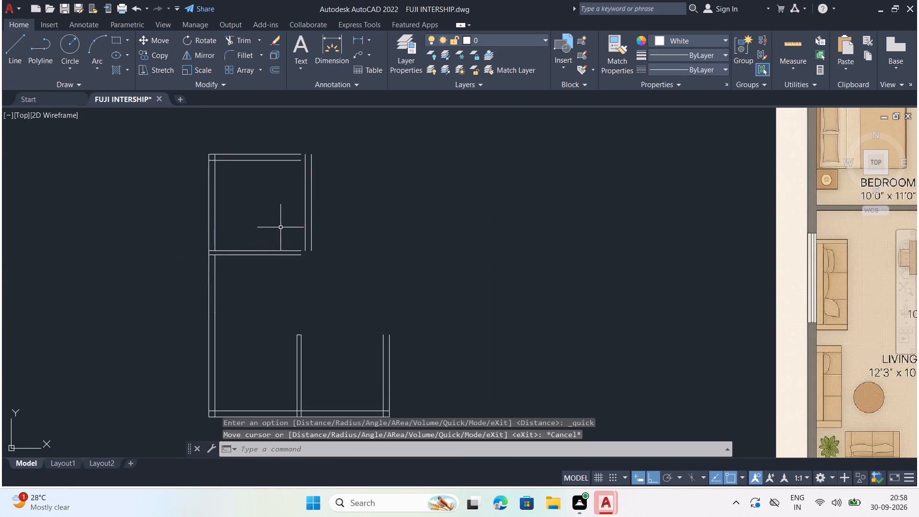
left_click(264, 233)
left_click(221, 276)
key("Delete")
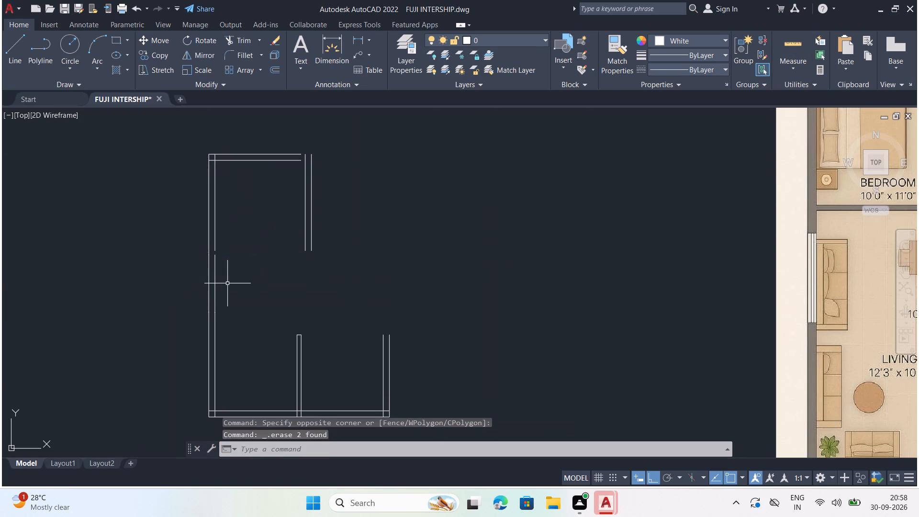
Offset the northwest bedroom's inner north wall line 10' southward for its inner south wall line.
key("o")
key("Return")
type("10'")
key("Return")
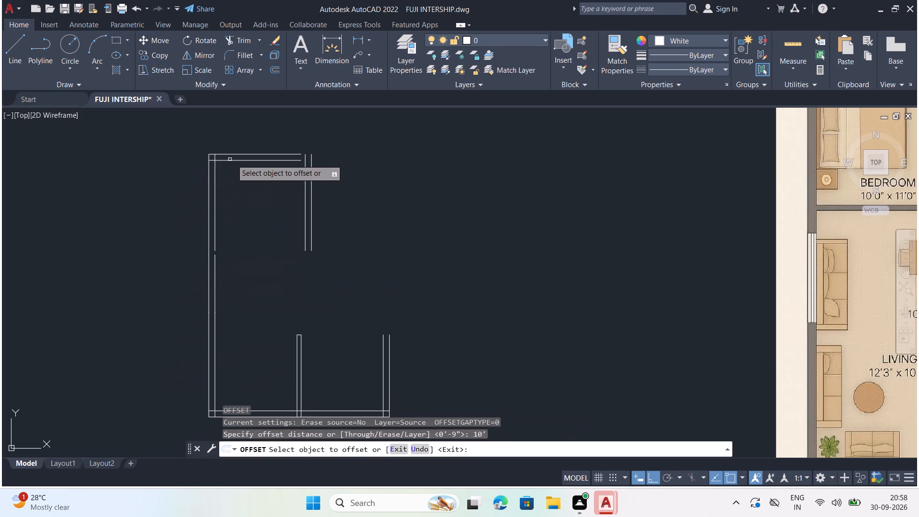
left_click(233, 159)
left_click(224, 224)
key("Escape")
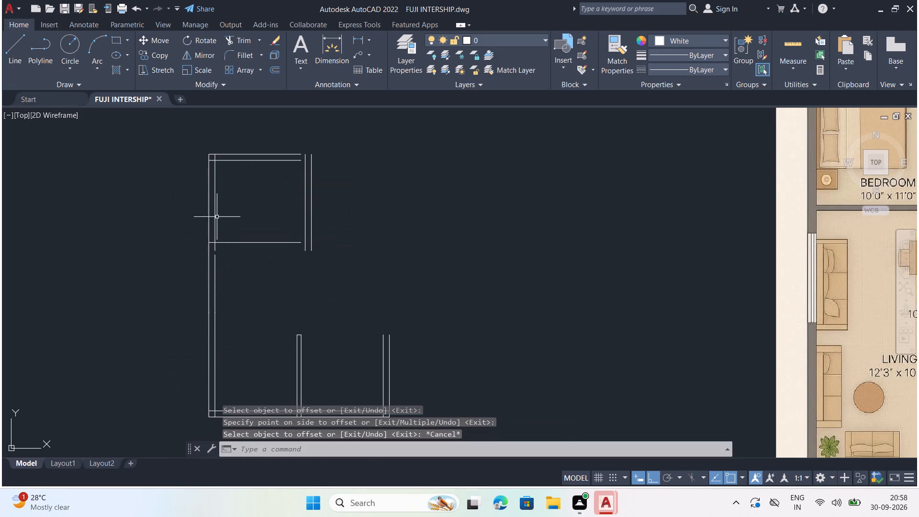
Offset the northwest bedroom's inner south wall line 6" outward to the south.
key("o")
key("Return")
key("9")
key("BackSpace")
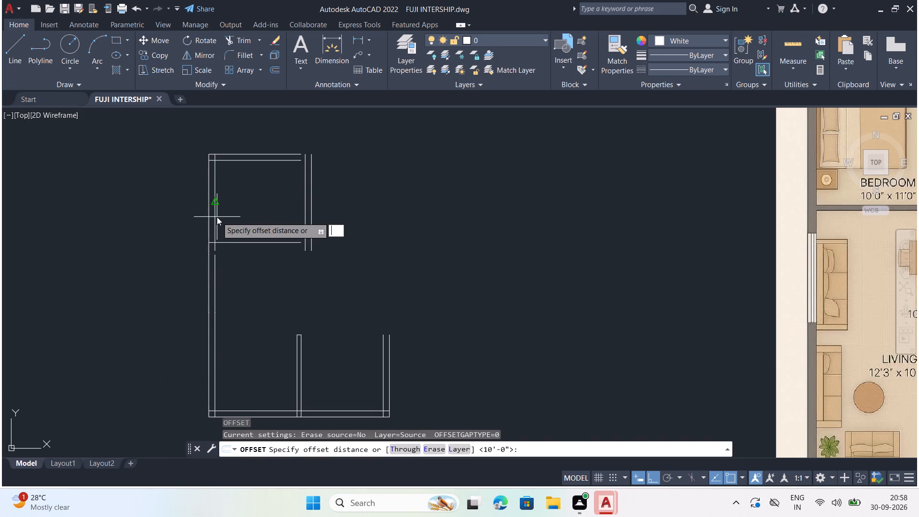
type("6\"")
key("Return")
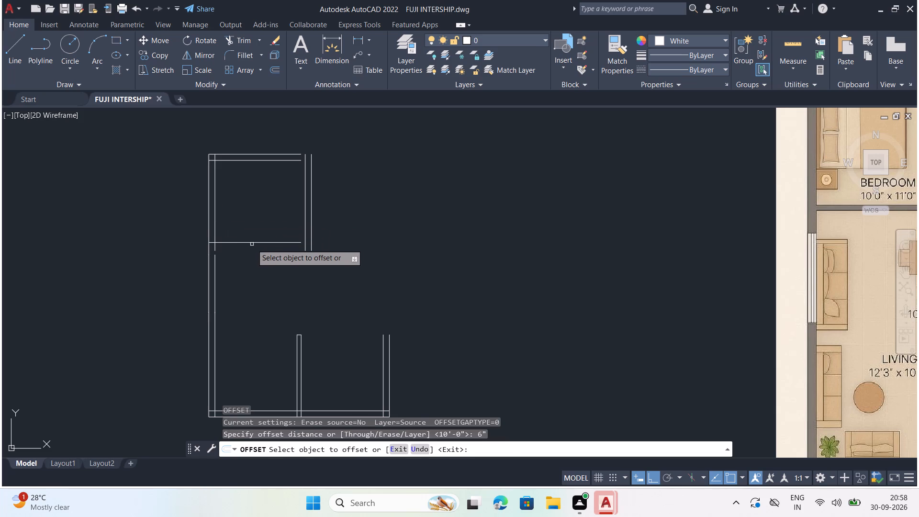
left_click(255, 241)
left_click(255, 279)
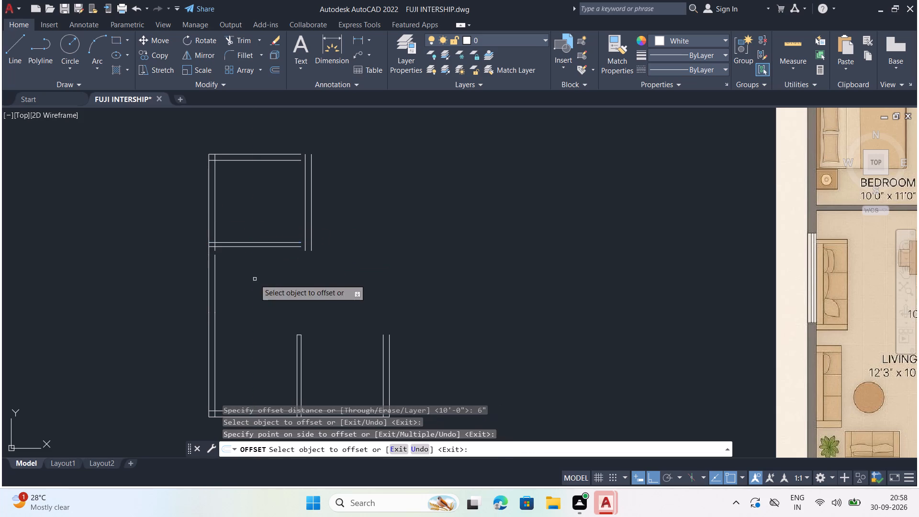
scroll(300, 214, "up", 1)
key("Escape")
Erase the outer line of the northwest bedroom's east wall.
left_click(314, 225)
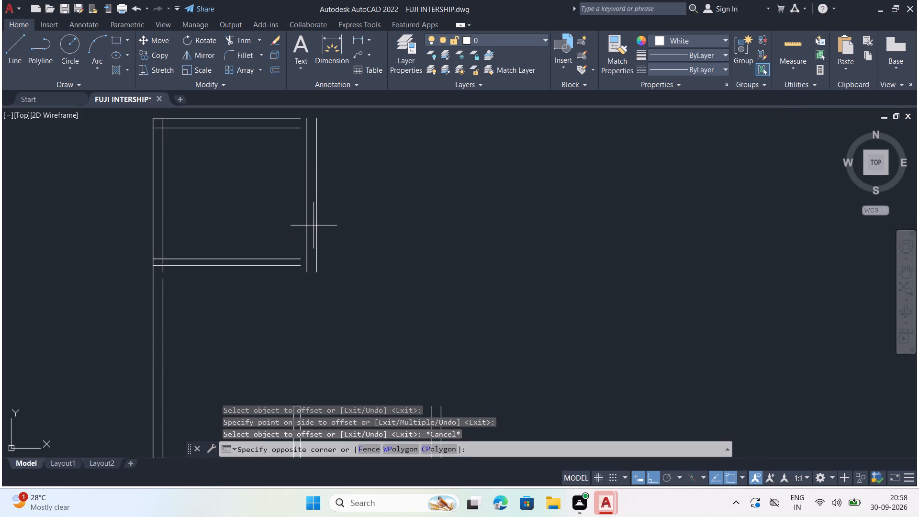
left_click(322, 227)
left_click(317, 228)
key("Delete")
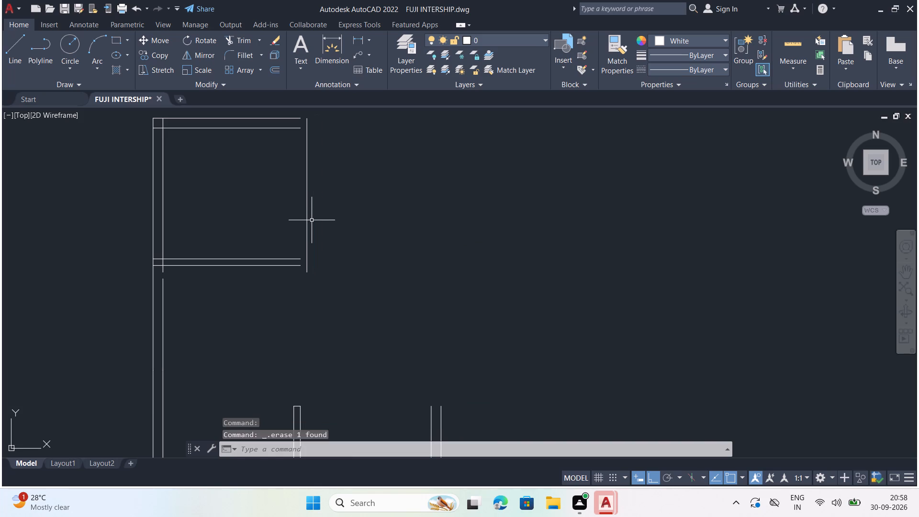
Offset the northwest bedroom's inner east wall line 6" eastward for its outer line.
key("o")
key("Return")
type("6\"")
key("Return")
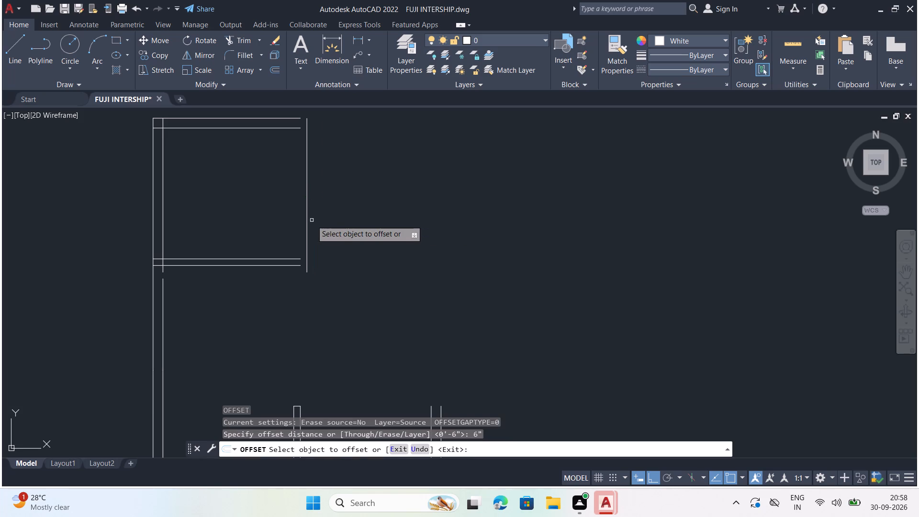
left_click(307, 220)
left_click(381, 225)
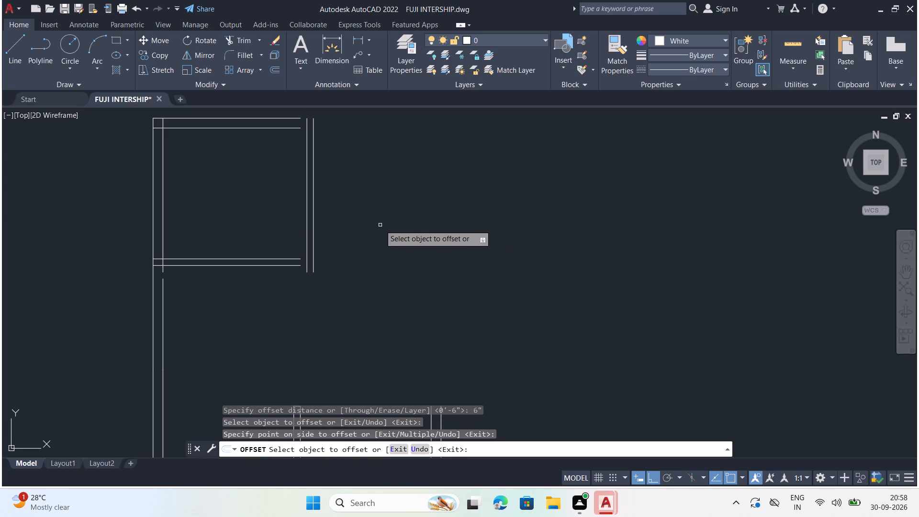
key("Escape")
Extend the northwest bedroom's north and south wall lines to its outer east wall line.
type("ex")
key("Return")
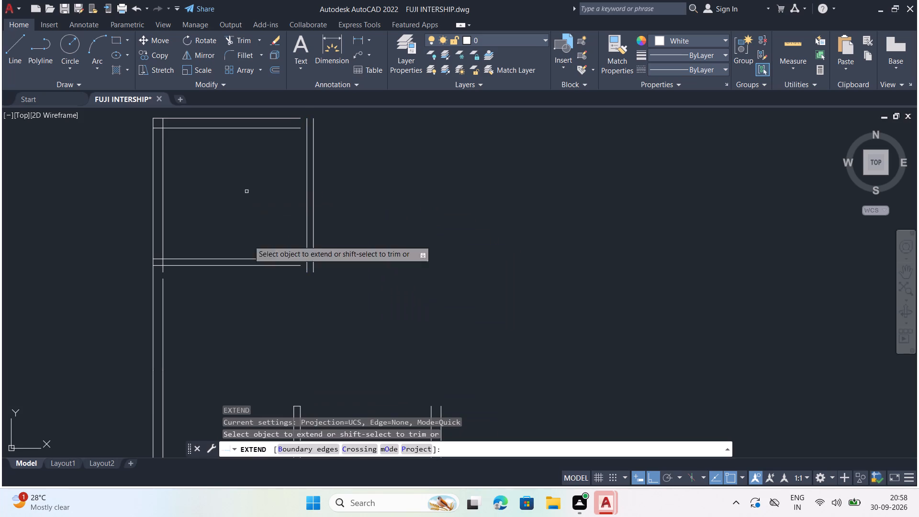
left_click(258, 287)
scroll(261, 258, "down", 1)
left_click(272, 160)
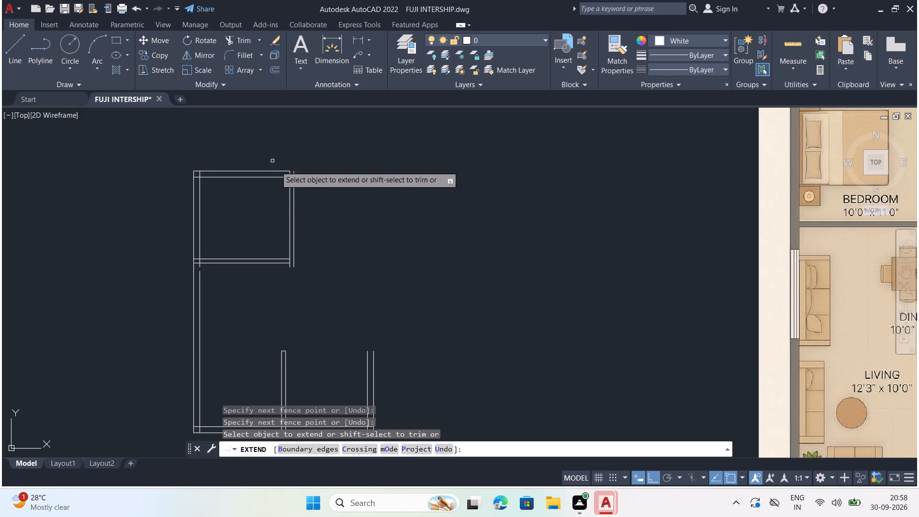
scroll(290, 182, "up", 2)
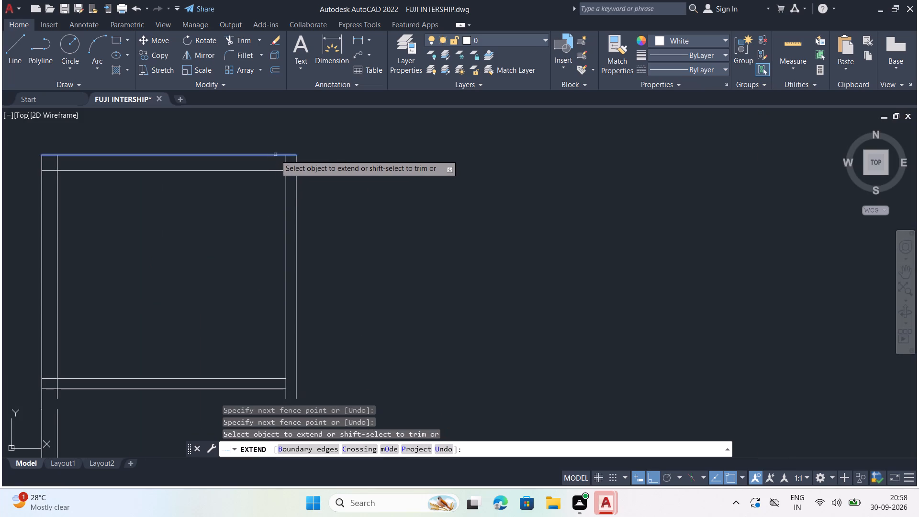
left_click(275, 155)
left_click(276, 170)
scroll(304, 202, "down", 2)
scroll(280, 298, "up", 1)
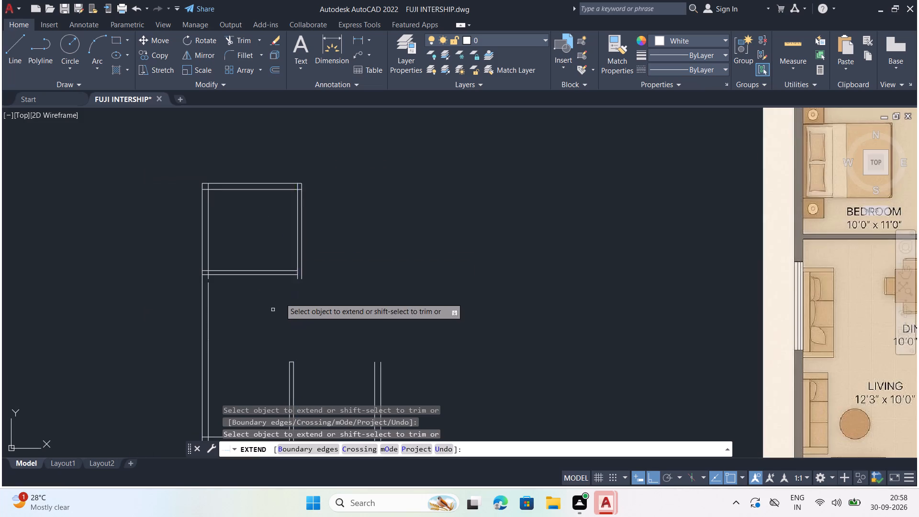
left_click_drag(295, 277, 296, 270)
left_click(296, 235)
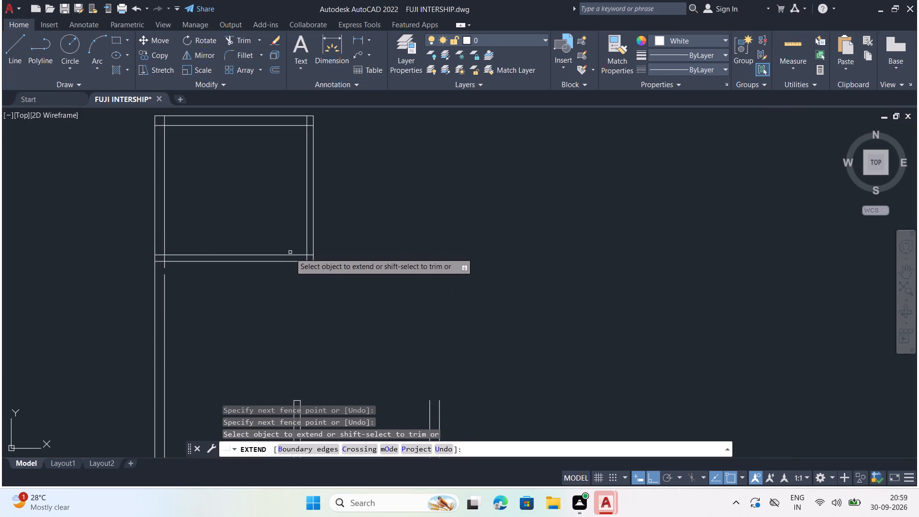
key("Escape")
Trim the east wall lines where they overhang below the northwest bedroom's outer south wall line.
key("t")
key("r")
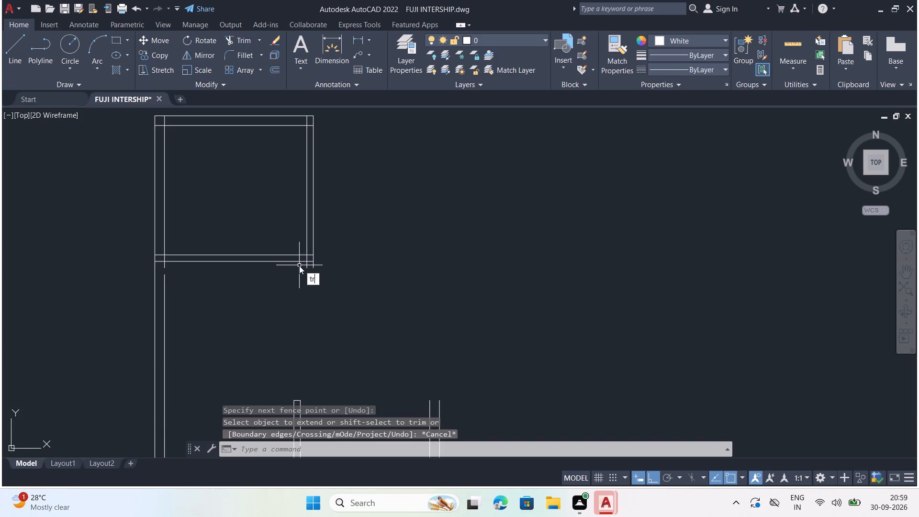
key("Return")
scroll(307, 266, "up", 3)
left_click(336, 262)
left_click(266, 261)
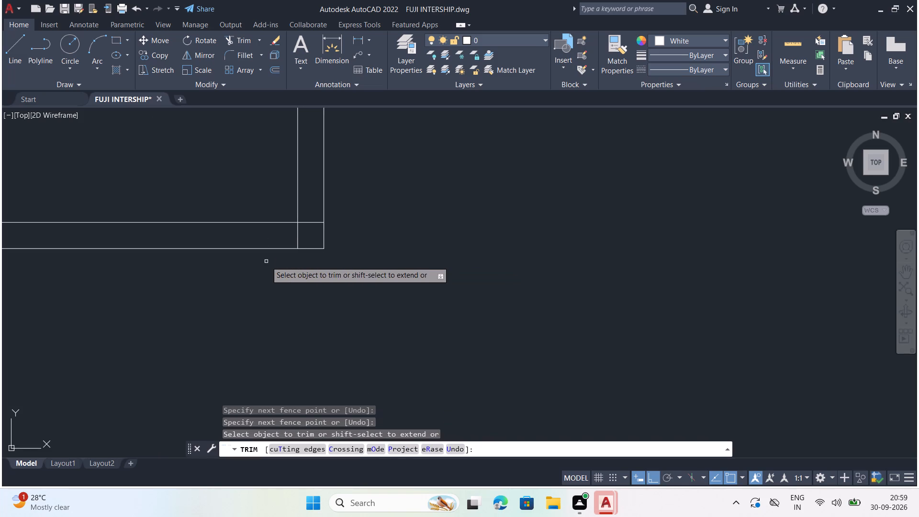
key("Escape")
Offset the northwest bedroom's outer east wall line 12' eastward for the master bedroom's inner east wall line.
scroll(279, 314, "down", 2)
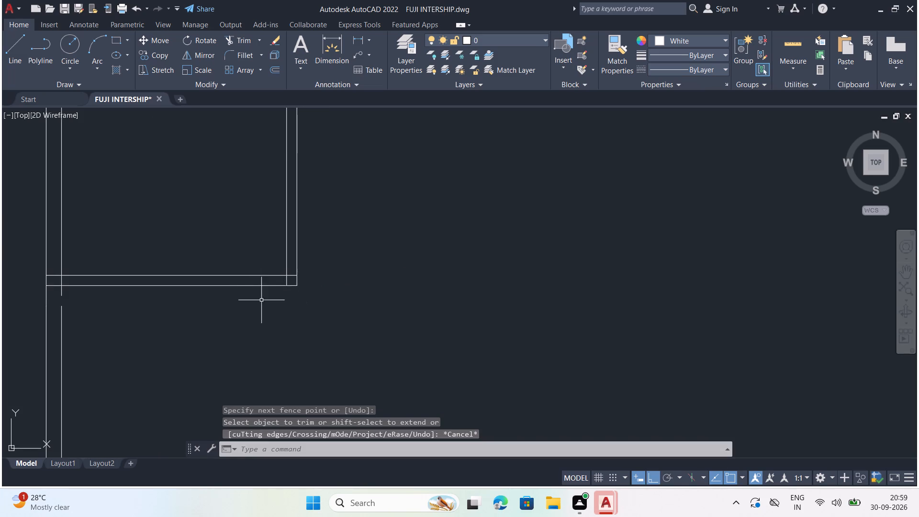
scroll(276, 289, "down", 1)
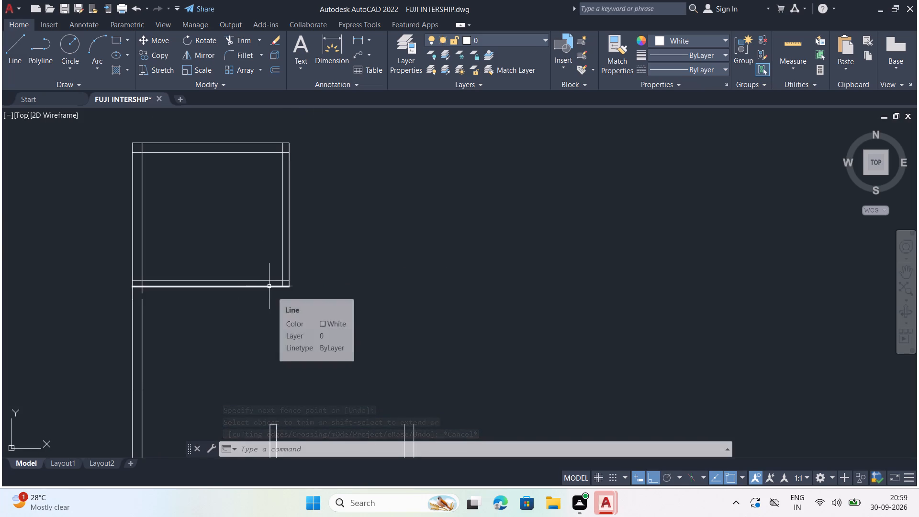
scroll(335, 296, "down", 1)
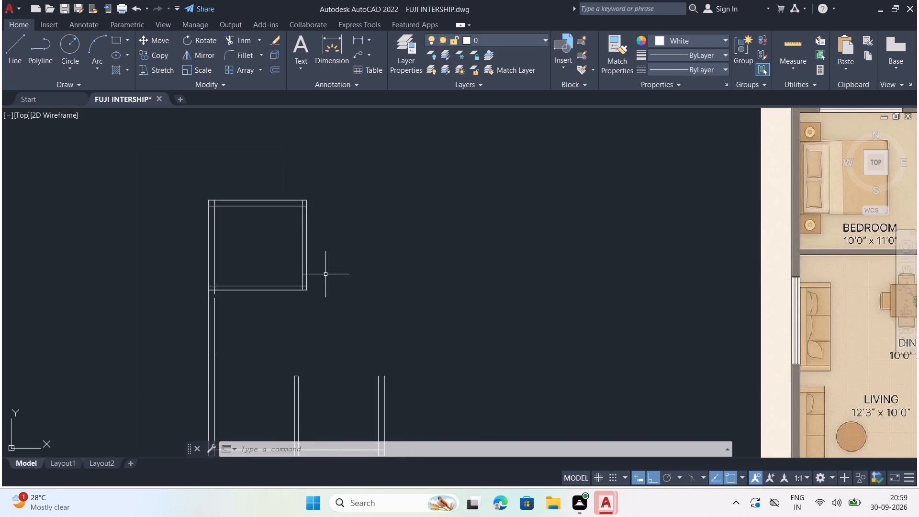
key("o")
key("Return")
type("12'")
key("Return")
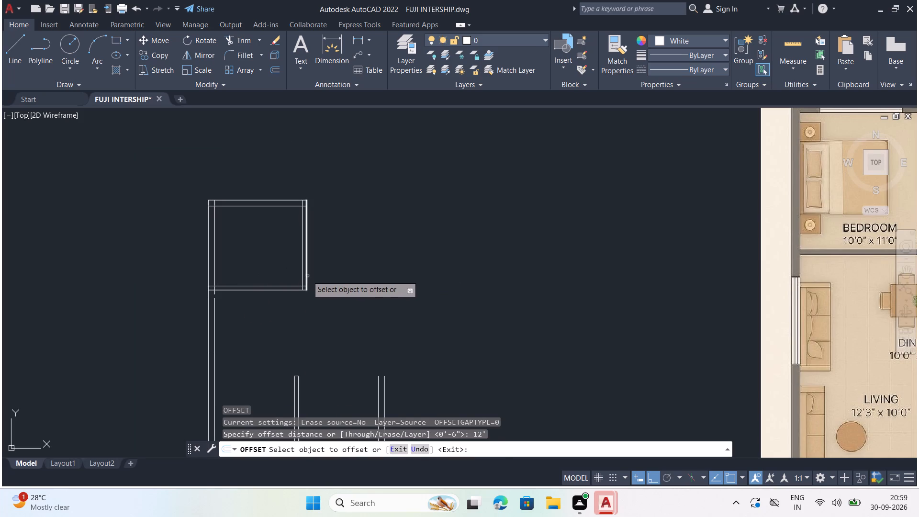
left_click(307, 276)
left_click(477, 275)
scroll(338, 269, "down", 2)
scroll(449, 295, "up", 1)
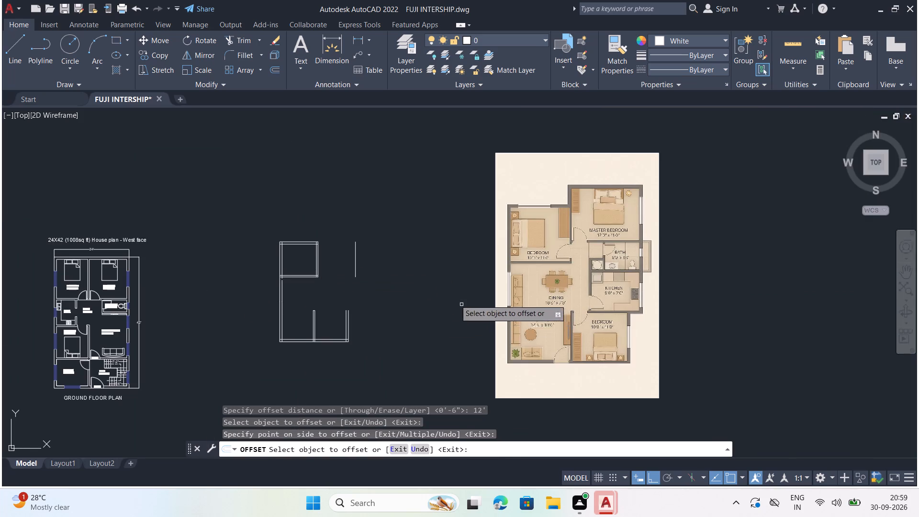
key("Escape")
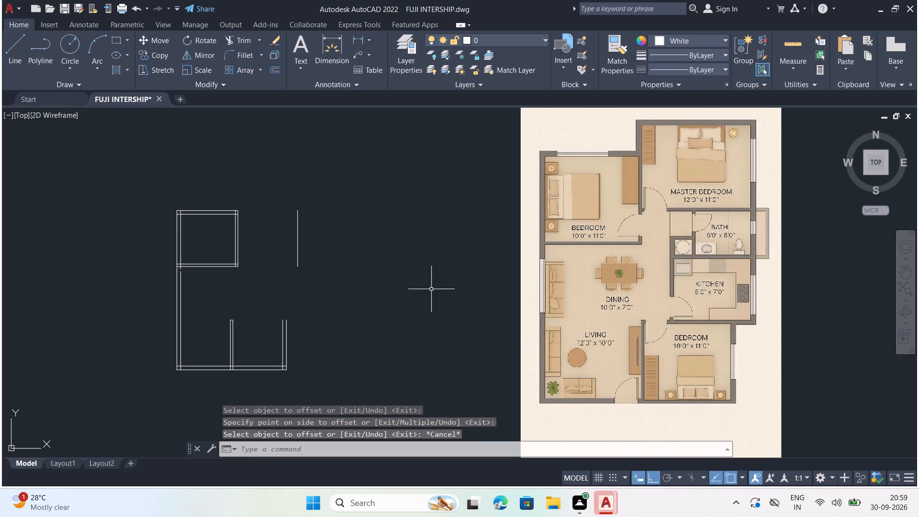
Offset the master bedroom's inner east wall line 9" outward to the east.
key("o")
key("Return")
type("9\"")
key("Return")
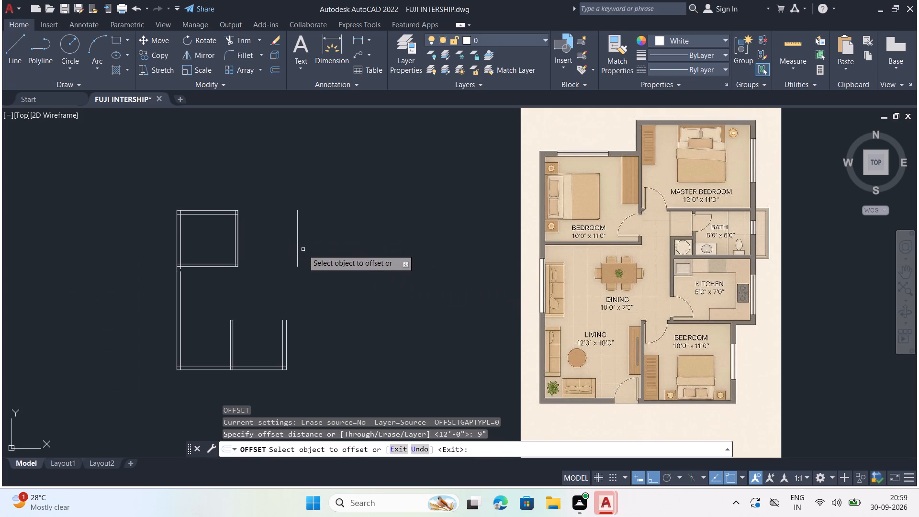
left_click(297, 250)
left_click(396, 275)
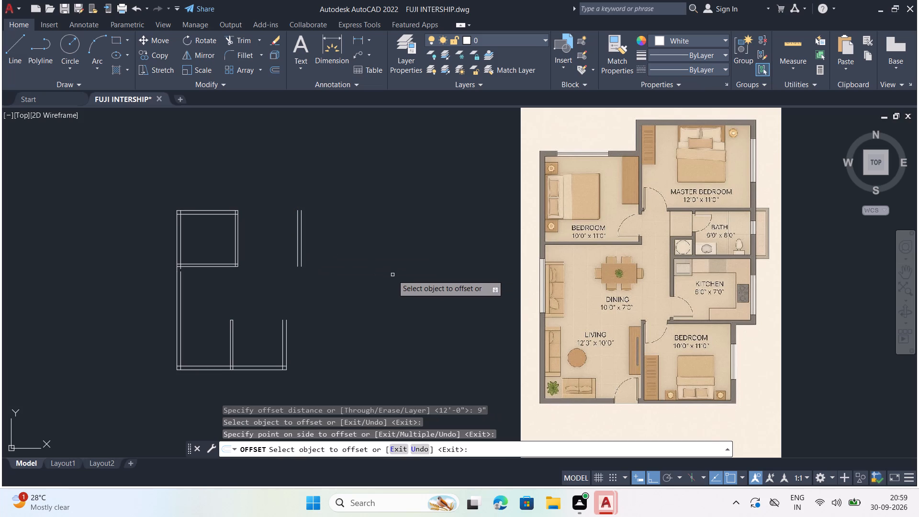
key("Escape")
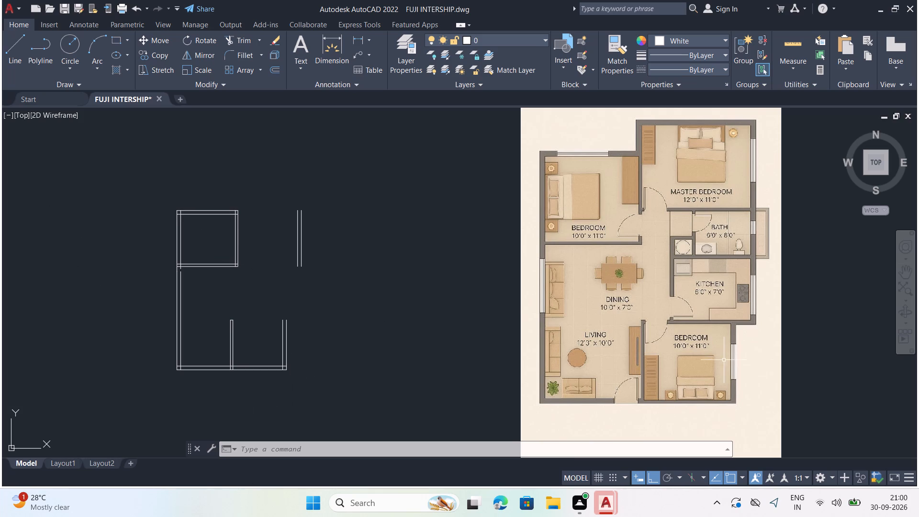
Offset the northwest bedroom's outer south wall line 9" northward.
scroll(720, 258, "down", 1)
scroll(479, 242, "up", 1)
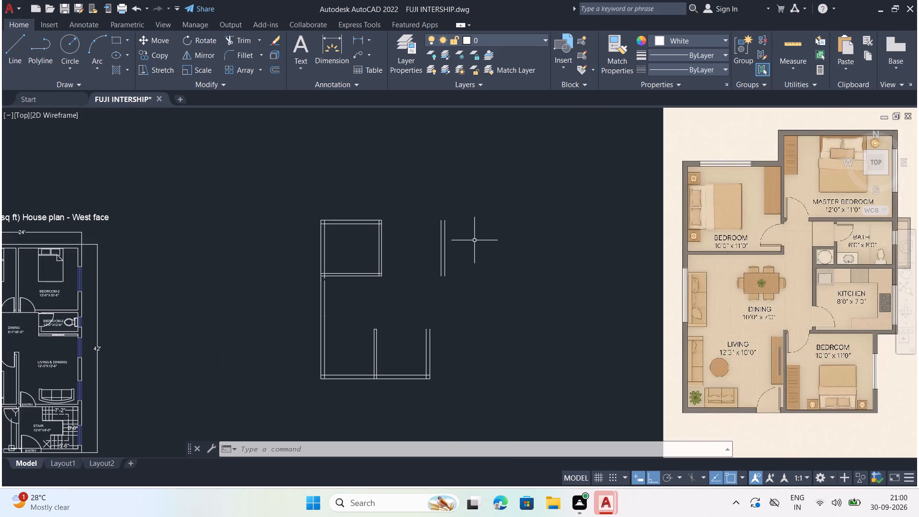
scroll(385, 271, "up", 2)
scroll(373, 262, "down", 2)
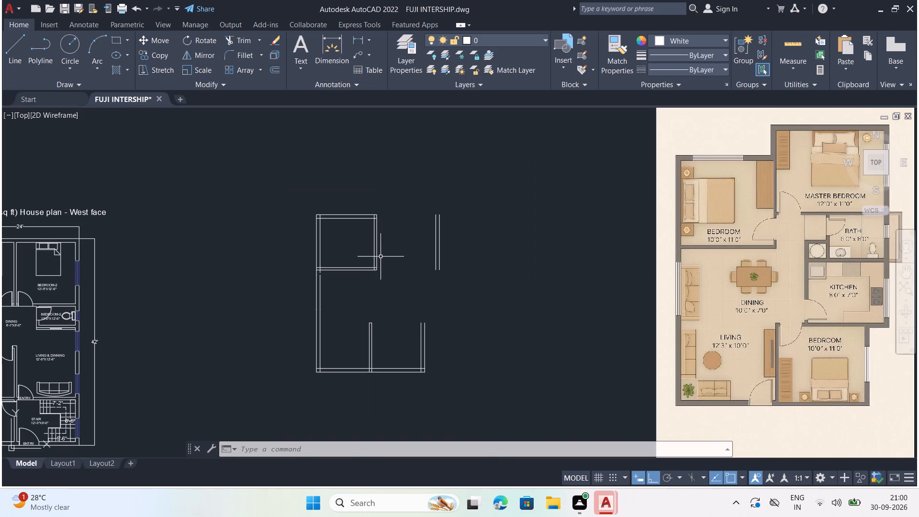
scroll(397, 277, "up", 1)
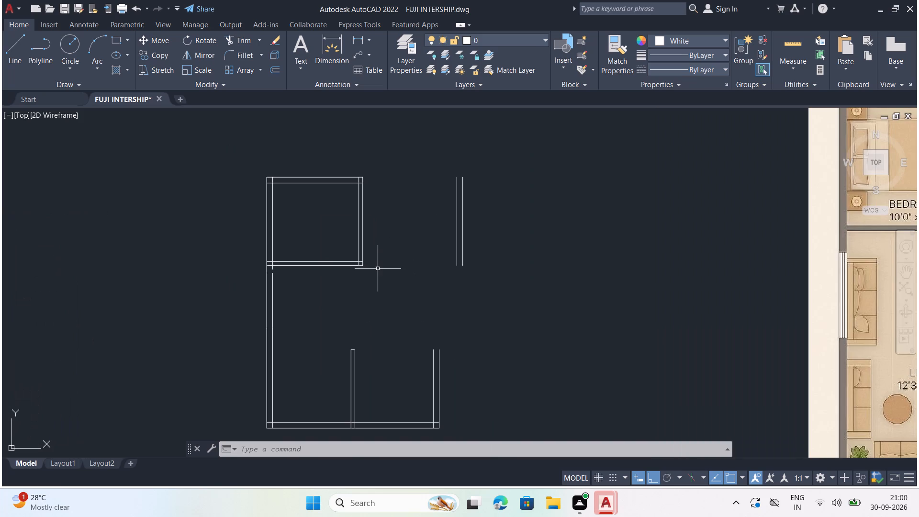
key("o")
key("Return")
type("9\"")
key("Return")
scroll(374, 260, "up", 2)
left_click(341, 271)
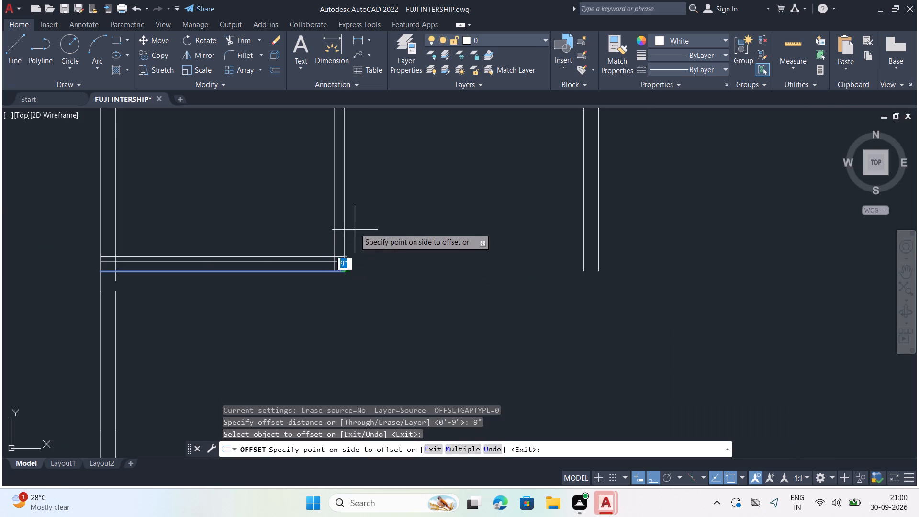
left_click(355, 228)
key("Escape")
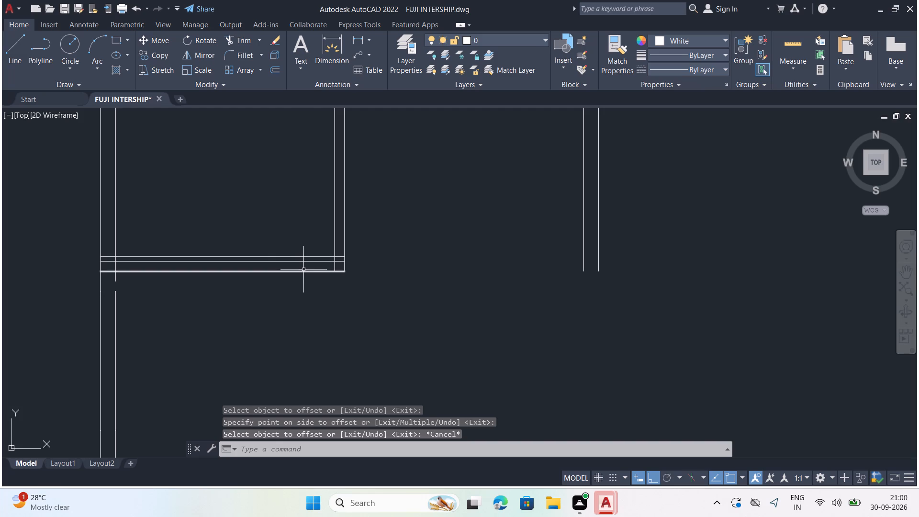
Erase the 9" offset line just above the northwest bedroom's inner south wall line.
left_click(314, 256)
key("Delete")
Offset the northwest bedroom's outer south wall line 1' northward.
key("o")
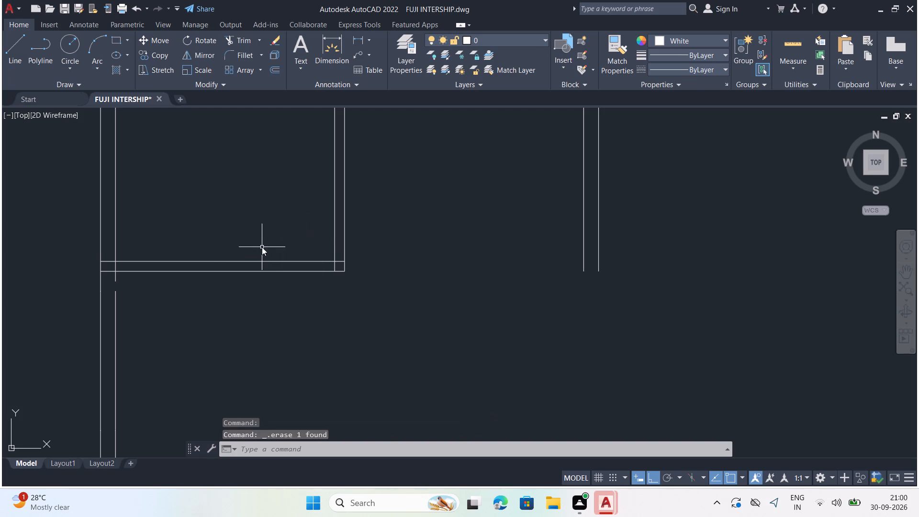
key("Return")
type("1'")
key("Return")
scroll(296, 312, "up", 1)
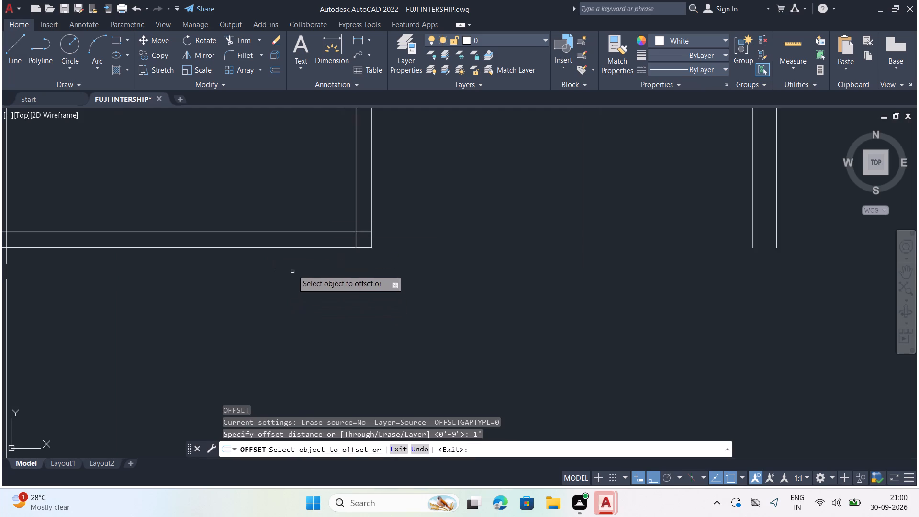
left_click(331, 248)
left_click(326, 211)
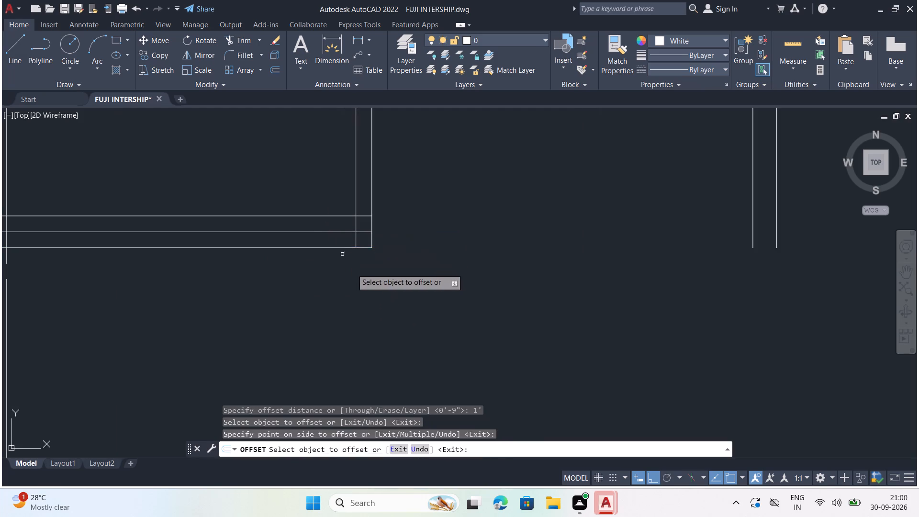
key("Escape")
Offset the 1' offset line above the northwest bedroom's south wall 3' northward.
key("o")
key("Return")
type("3'")
key("Return")
scroll(301, 247, "down", 2)
left_click(317, 233)
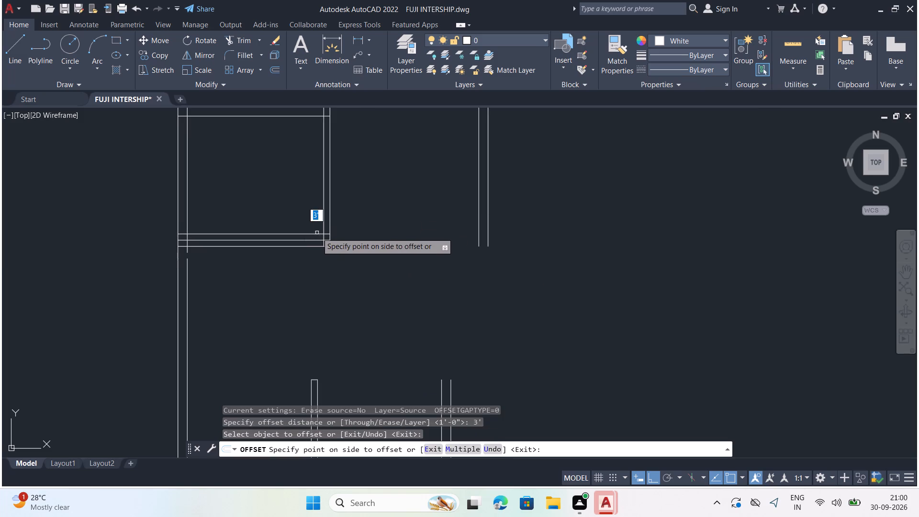
left_click(310, 196)
key("Escape")
Extend the new 3' offset line eastward to the master bedroom's inner east wall line.
type("ex")
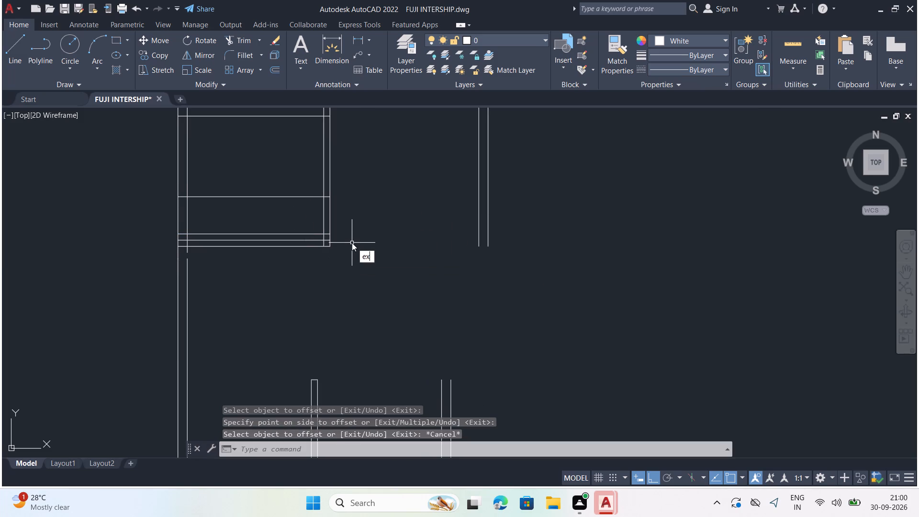
key("Return")
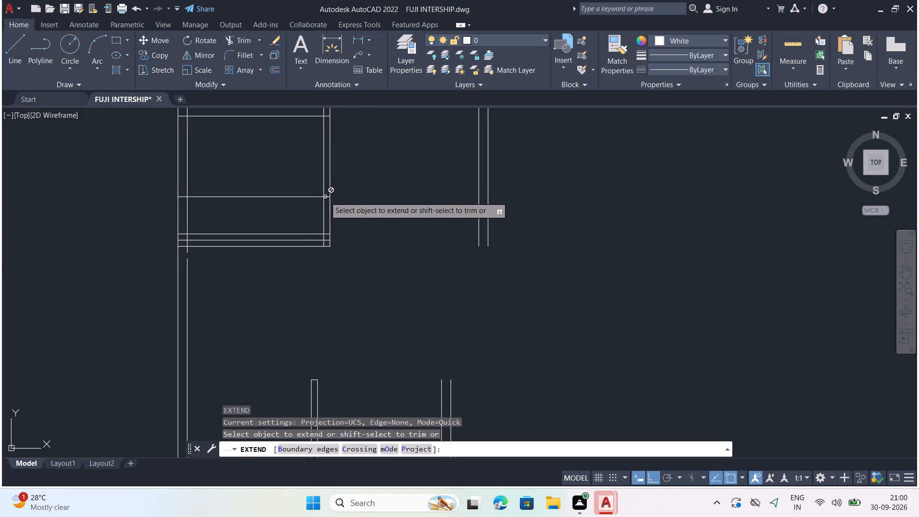
left_click(327, 198)
scroll(378, 259, "down", 1)
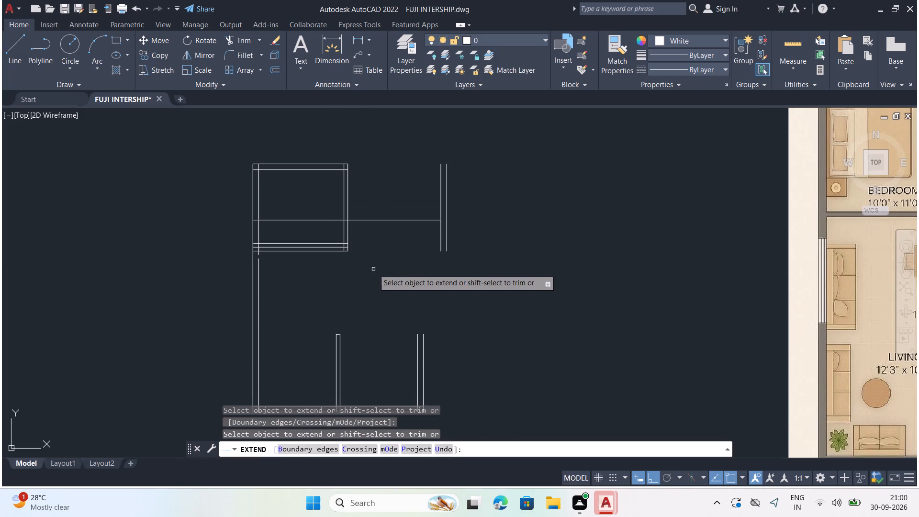
key("Escape")
Offset the extended line 6" northward to form the master bedroom's south wall.
key("o")
key("Return")
type("6\"")
key("Return")
scroll(370, 220, "up", 1)
left_click(371, 220)
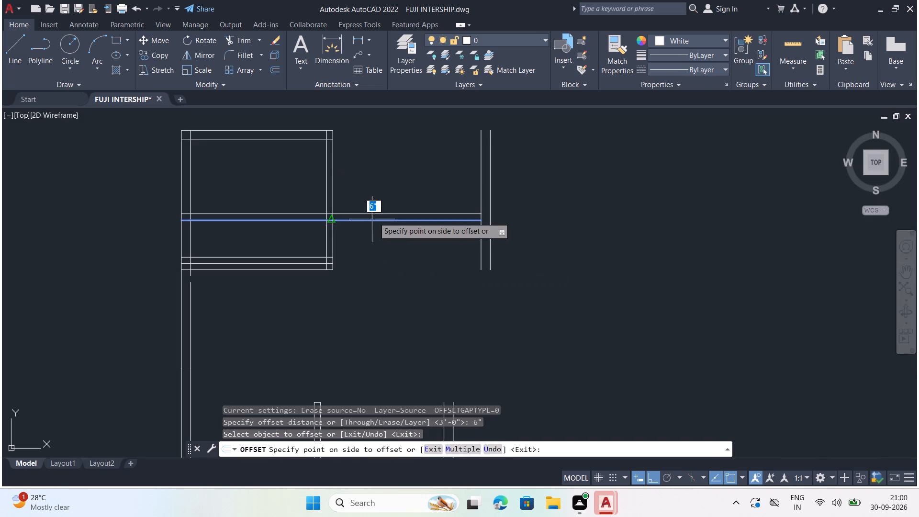
left_click(384, 209)
key("Escape")
Offset the master bedroom's inner south wall line 11' northward for its inner north wall line.
key("o")
key("Return")
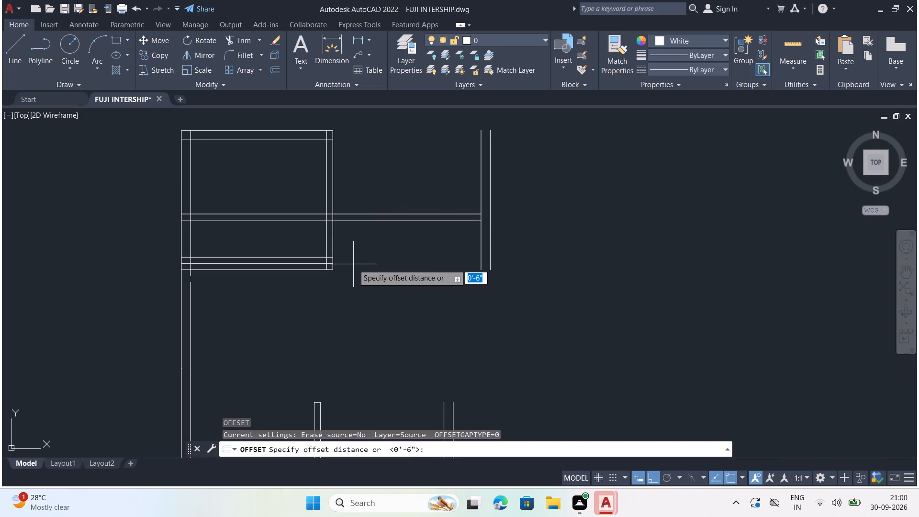
type("11'")
key("Return")
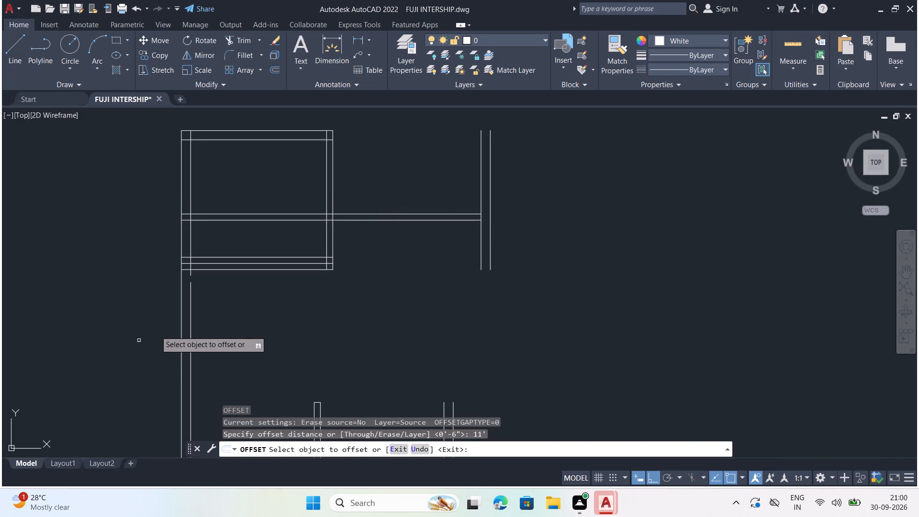
left_click(360, 212)
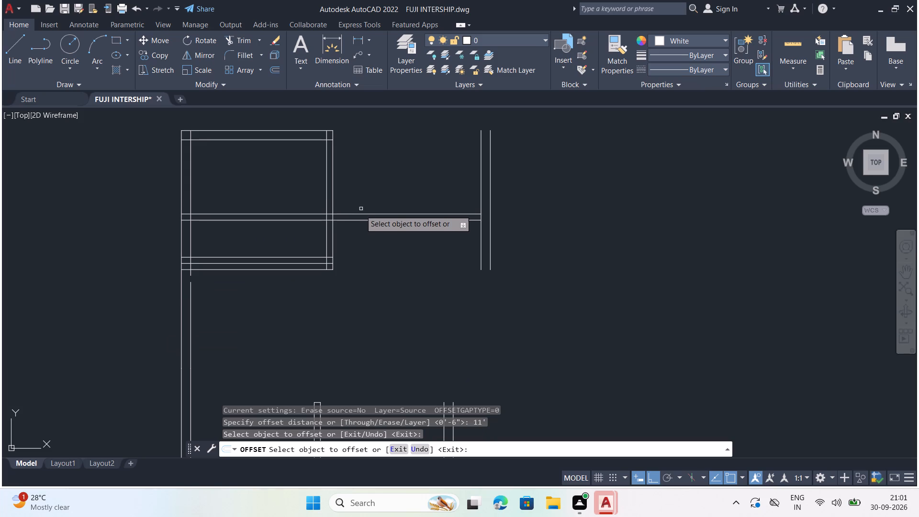
left_click_drag(355, 215, 355, 211)
left_click(376, 169)
scroll(379, 255, "down", 3)
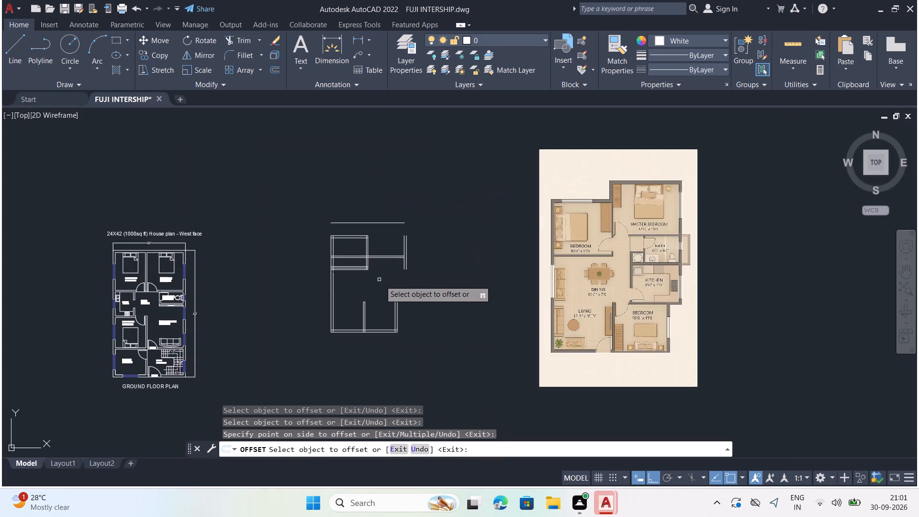
scroll(349, 256, "up", 1)
key("Escape")
Offset the master bedroom's inner north wall line 9" northward.
key("o")
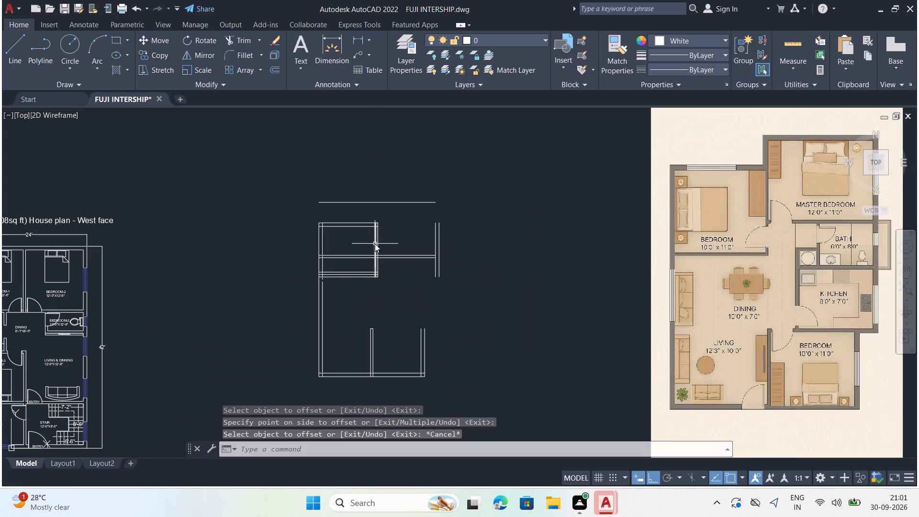
key("Return")
type("9\"")
key("Return")
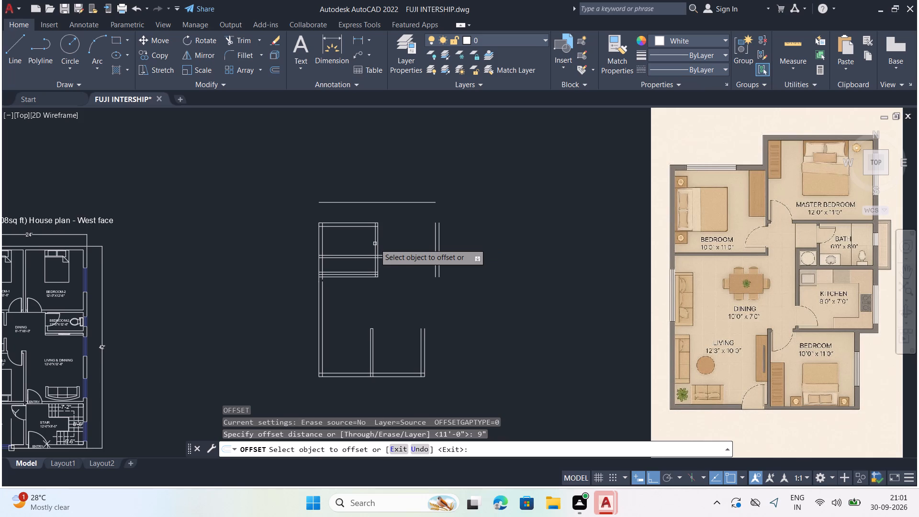
scroll(392, 205, "up", 1)
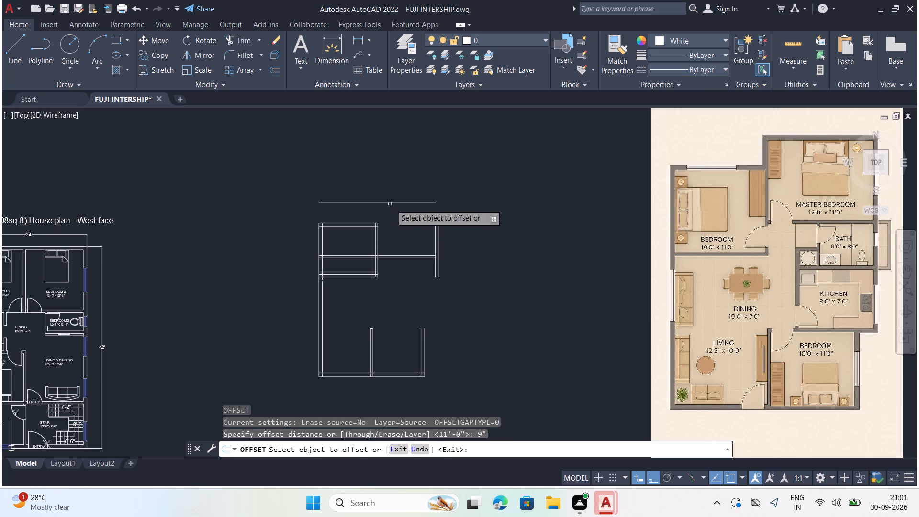
scroll(392, 205, "up", 1)
left_click(392, 198)
left_click(398, 178)
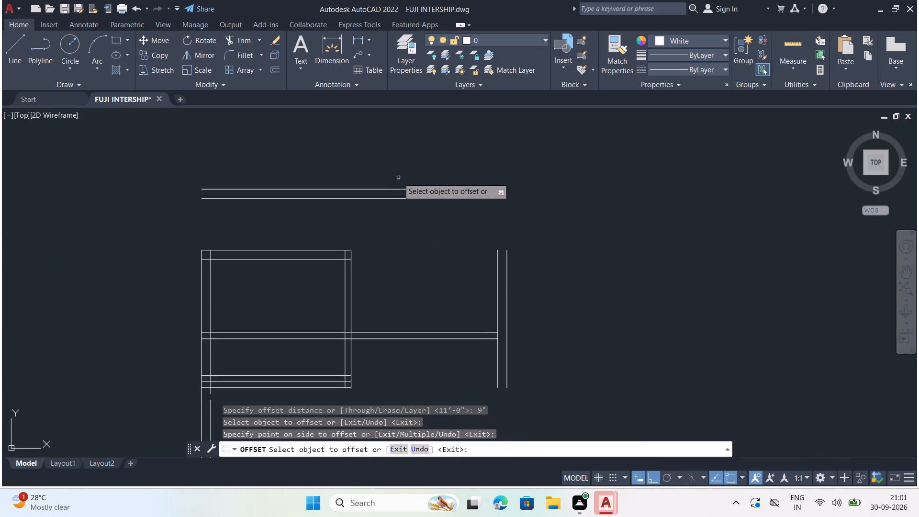
key("Escape")
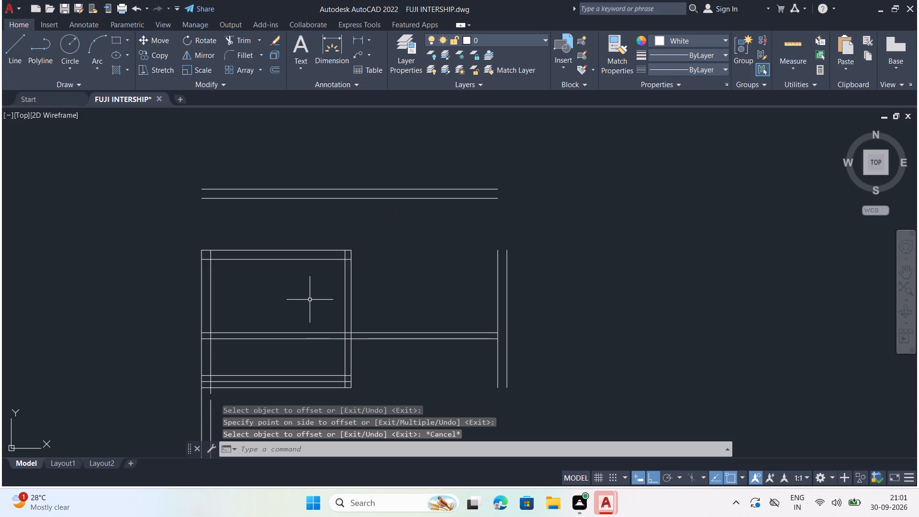
Extend both lines of the wall between the bedrooms and the inner east wall line north to the master bedroom's outer north wall line.
key("e")
key("x")
key("Return")
left_click(328, 288)
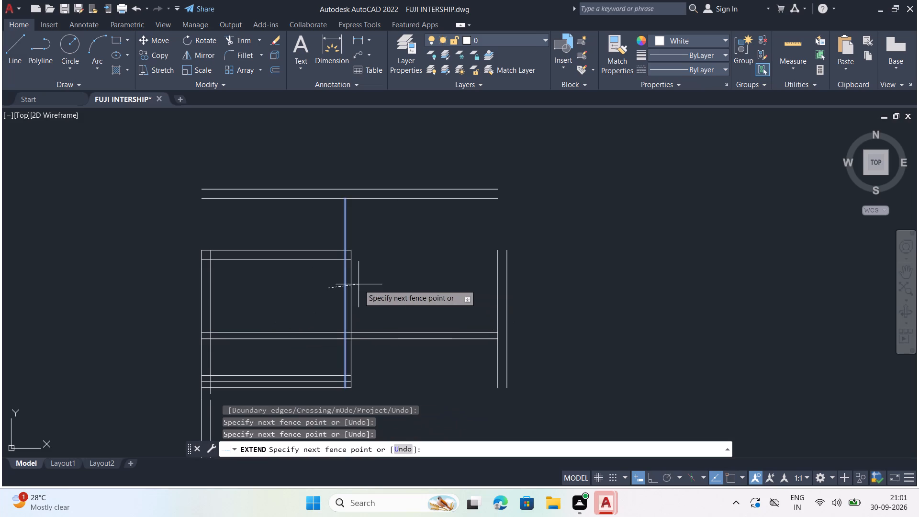
left_click(373, 281)
left_click(351, 235)
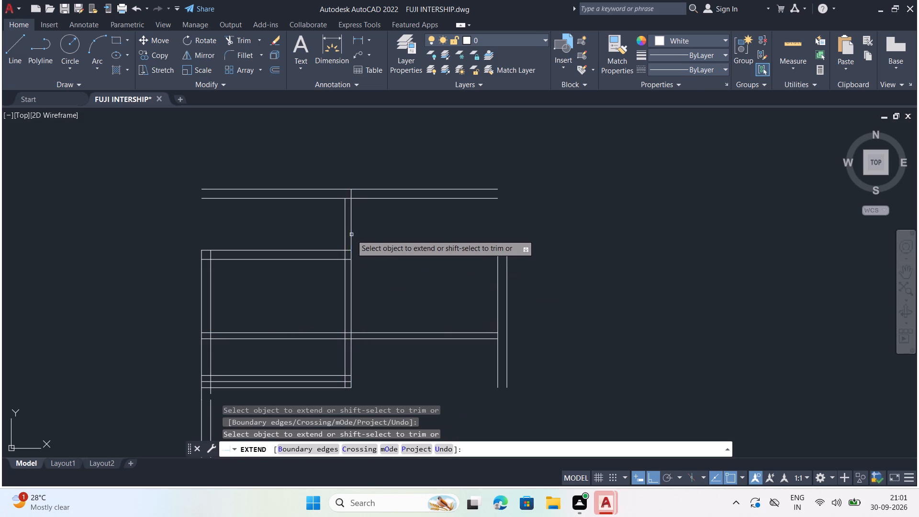
left_click(346, 227)
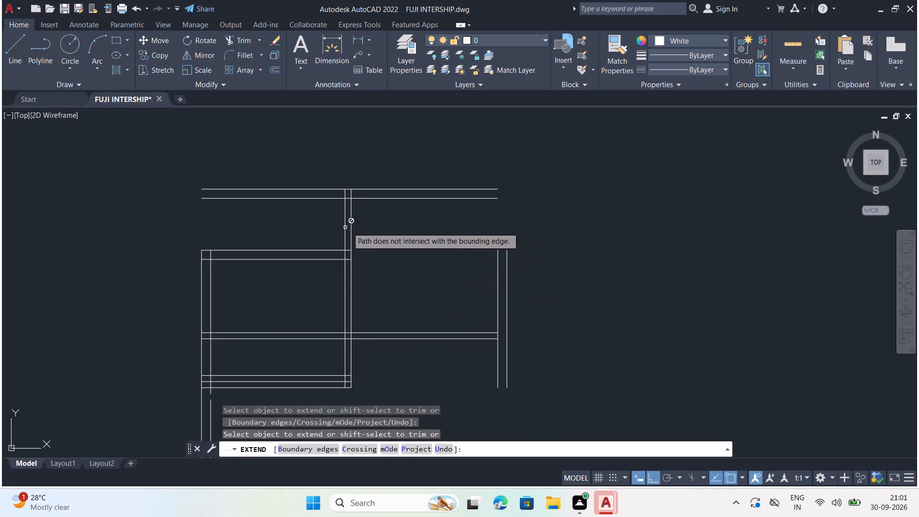
left_click(513, 258)
left_click(469, 267)
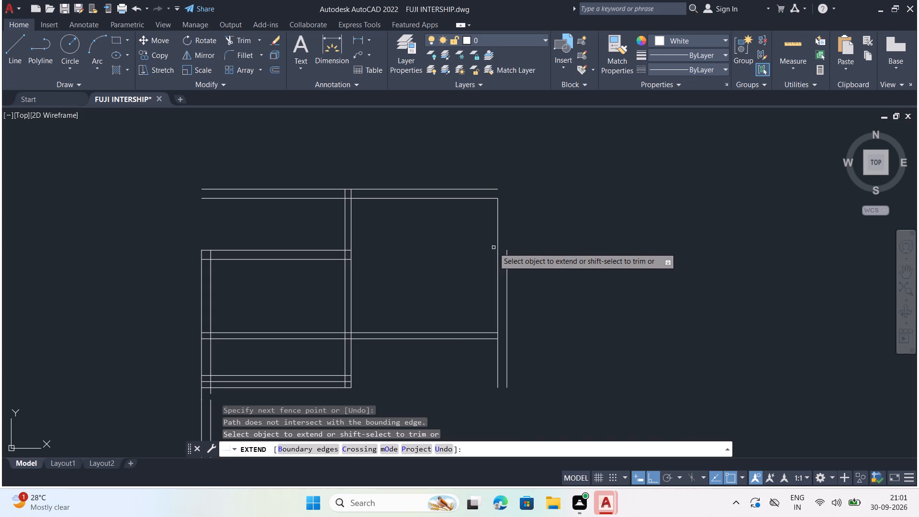
left_click(497, 247)
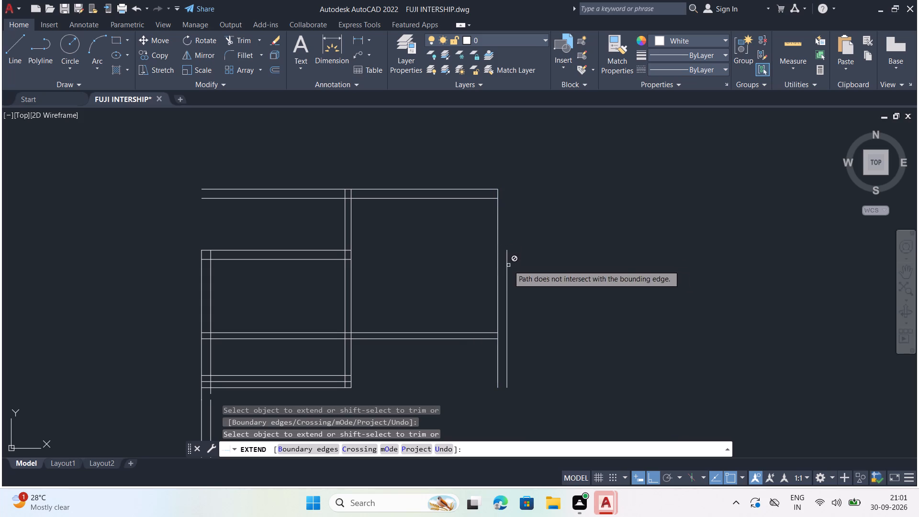
key("Escape")
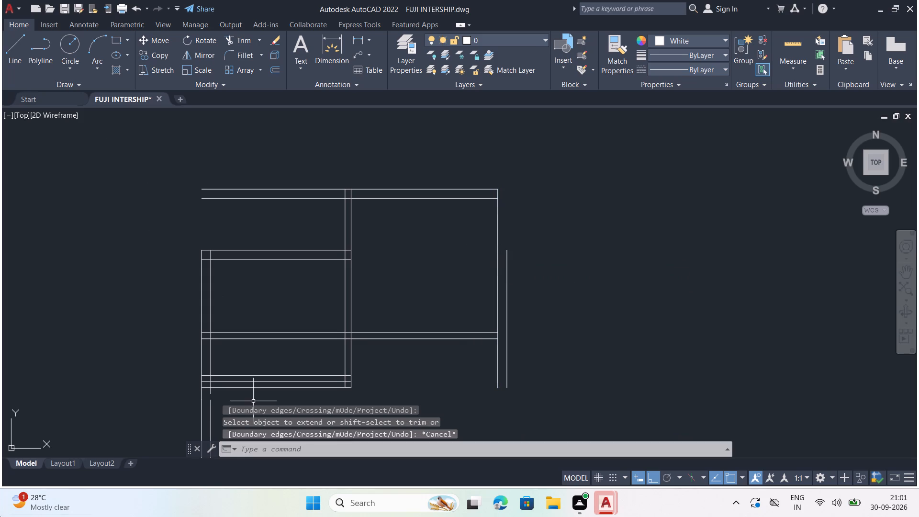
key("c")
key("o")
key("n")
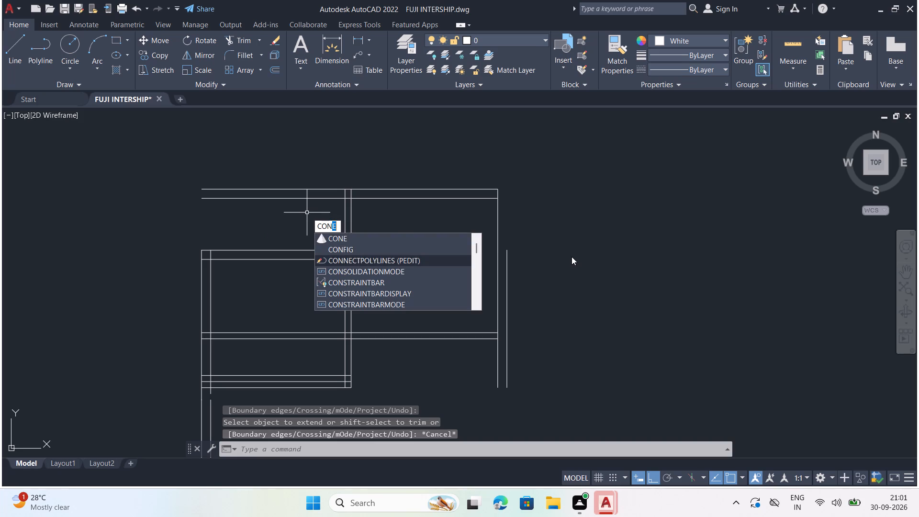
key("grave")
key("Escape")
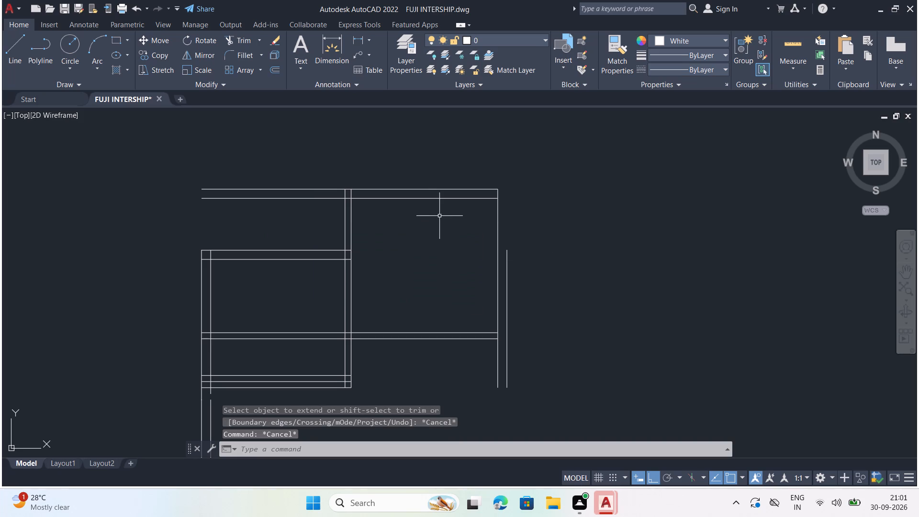
Draw a horizontal helper line eastward from the east end of the master bedroom's outer north wall line, past the outer east wall line.
key("l")
key("Return")
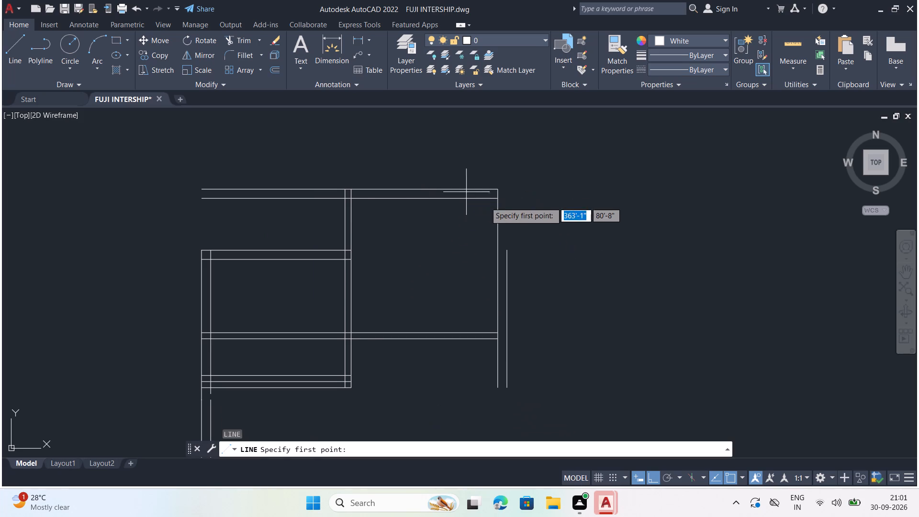
left_click(498, 190)
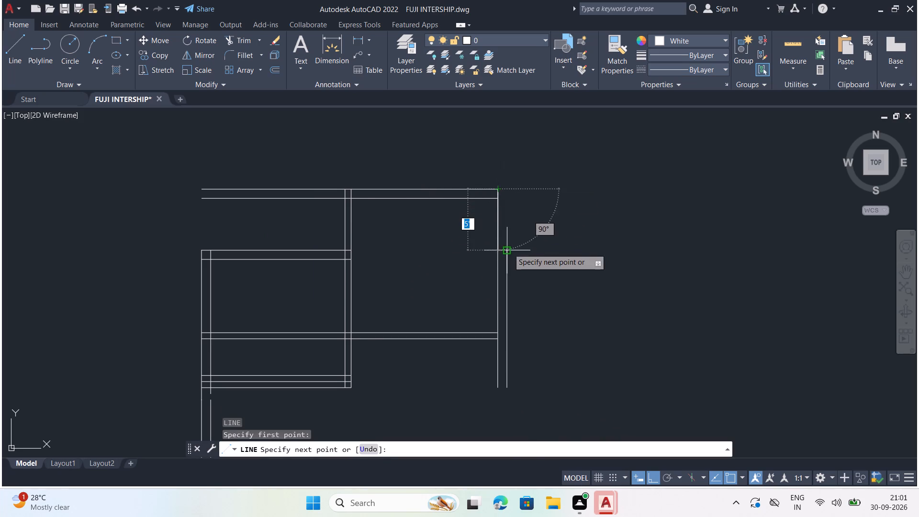
left_click_drag(557, 195, 558, 192)
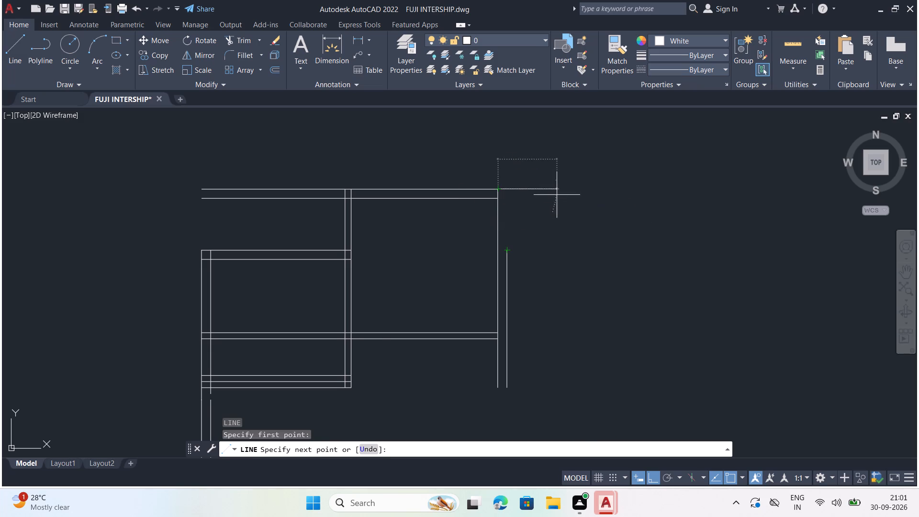
left_click_drag(558, 192, 559, 191)
key("Escape")
Extend the master bedroom's outer east wall line north to the helper line.
type("ex")
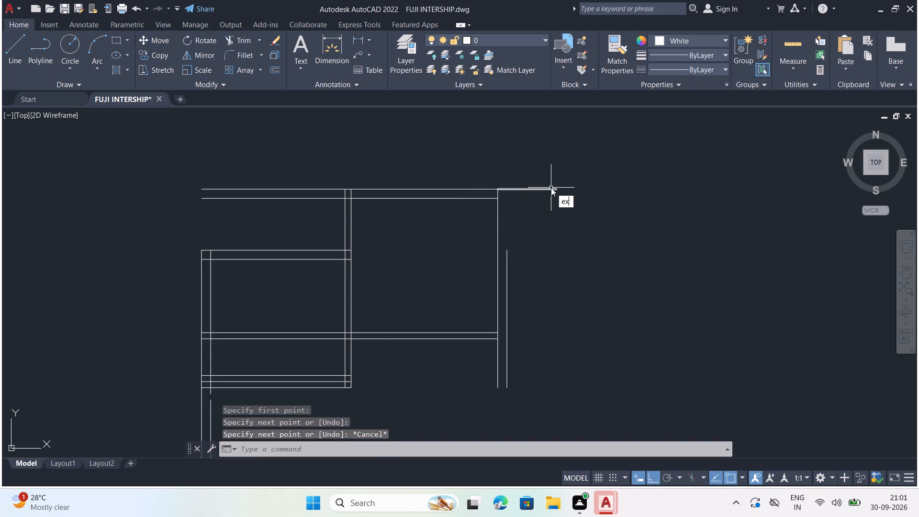
key("Return")
left_click(505, 262)
key("Escape")
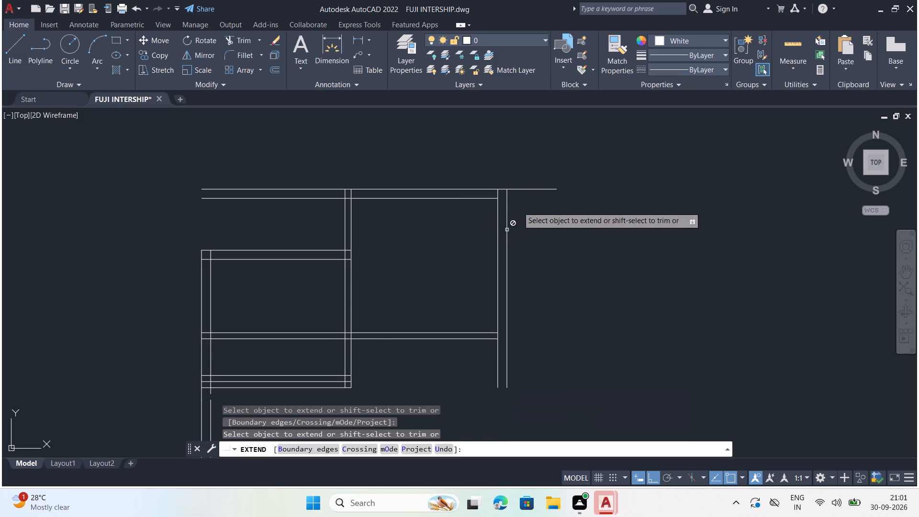
Erase the helper line at the master bedroom's northeast corner.
left_click(533, 187)
left_click(523, 201)
key("Delete")
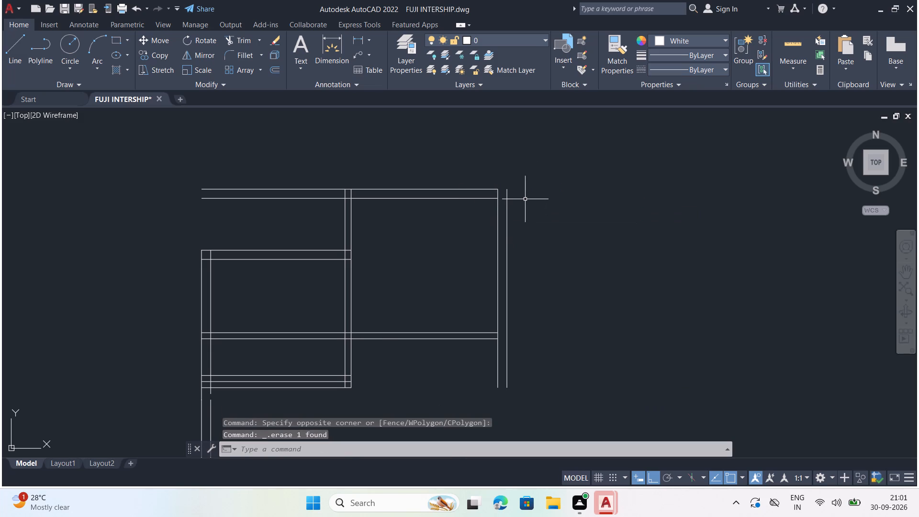
Extend the master bedroom's outer north wall line east to the outer east wall line.
type("ex")
key("Return")
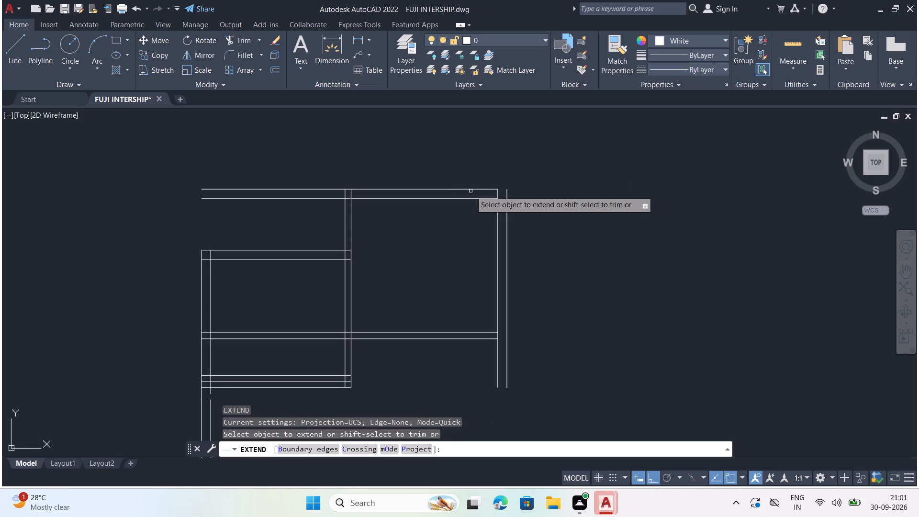
left_click(473, 190)
key("Escape")
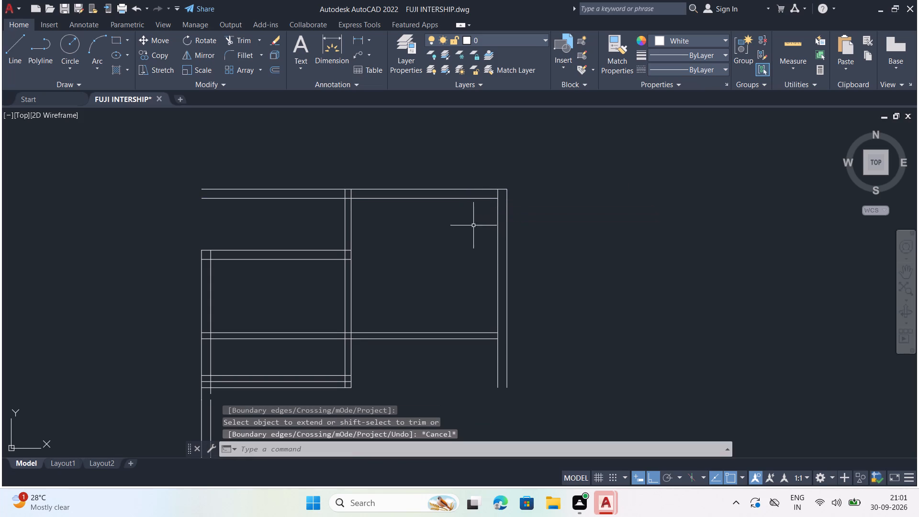
Trim off both master bedroom north wall lines west of the wall shared with the northwest bedroom.
scroll(582, 348, "down", 1)
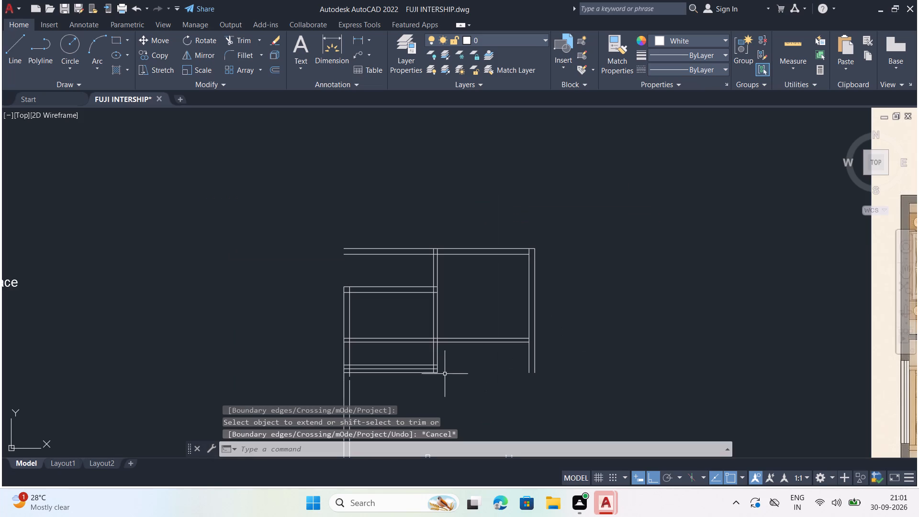
type("tr")
key("Return")
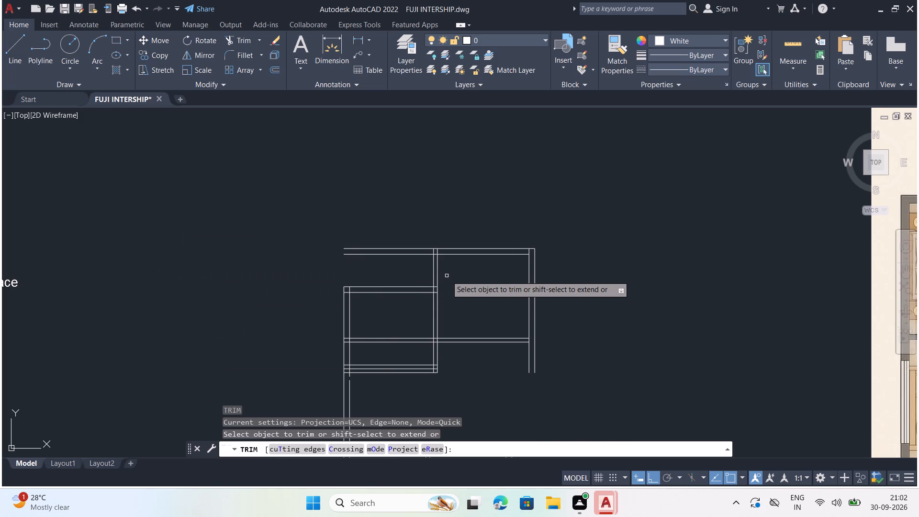
left_click(409, 264)
left_click(402, 241)
Trim both master bedroom south wall lines where they cross the northwest bedroom's interior.
scroll(415, 351, "up", 1)
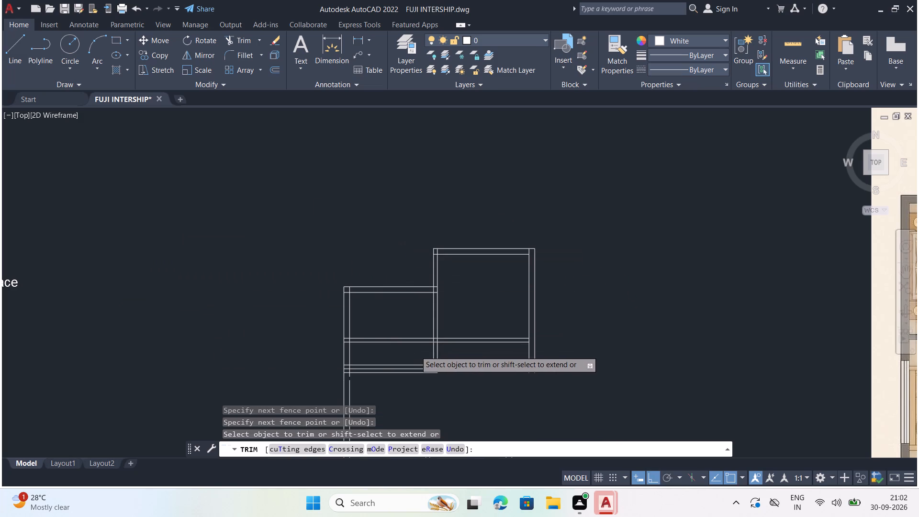
left_click(415, 351)
left_click(416, 329)
Trim the 1' offset line across the northwest bedroom's interior, just above its inner south wall line.
scroll(324, 353, "up", 1)
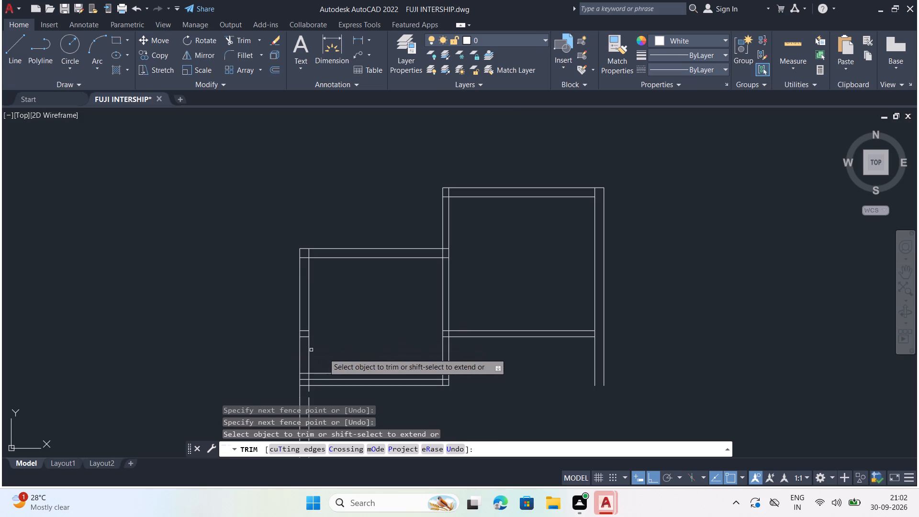
left_click(410, 385)
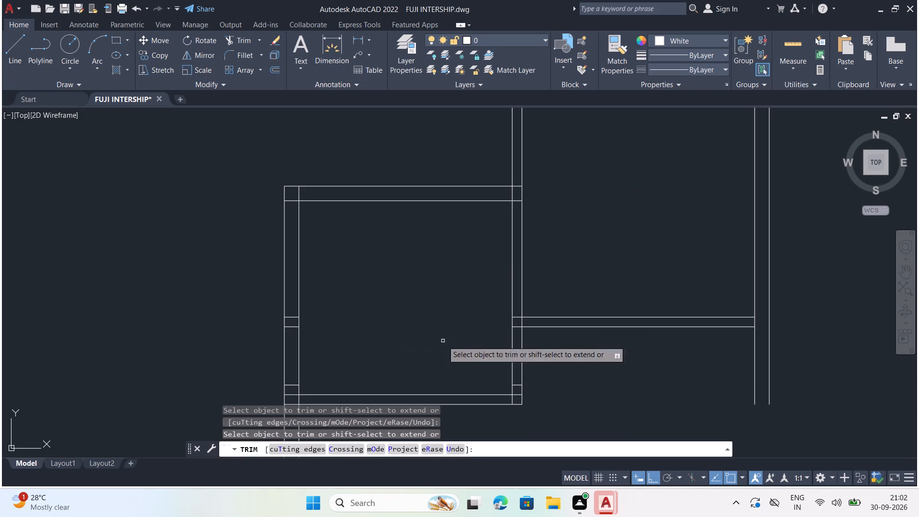
Offset the lower line of the master bedroom's south wall 6' south for the bath.
scroll(455, 232, "down", 2)
scroll(502, 304, "up", 1)
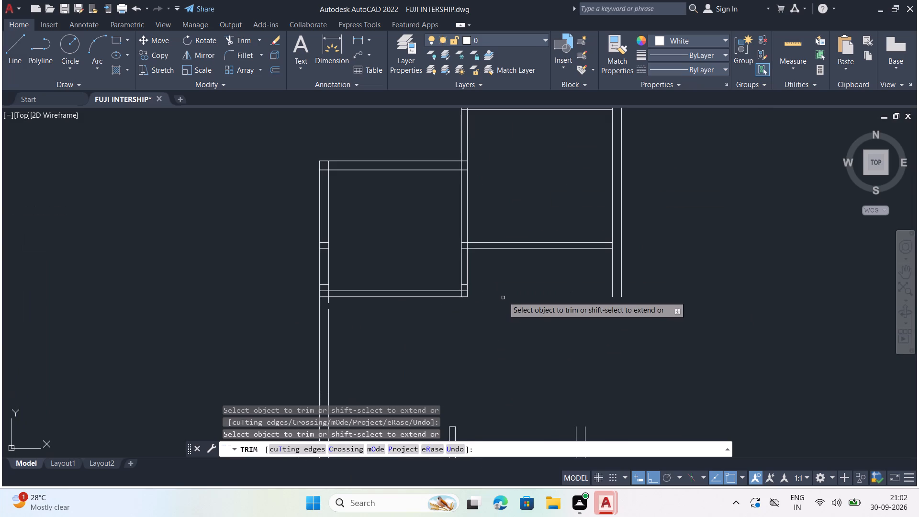
key("Escape")
scroll(448, 215, "down", 3)
scroll(740, 235, "up", 2)
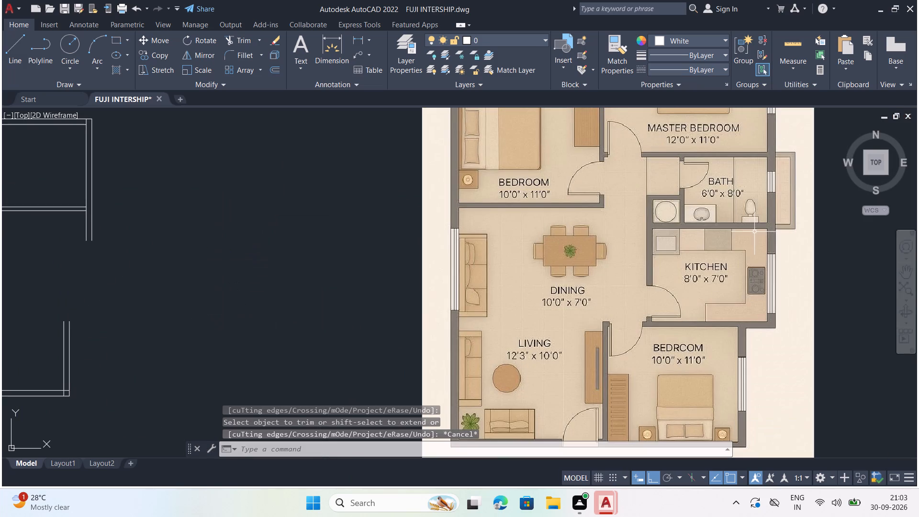
scroll(751, 256, "down", 2)
scroll(505, 288, "up", 1)
scroll(460, 217, "up", 1)
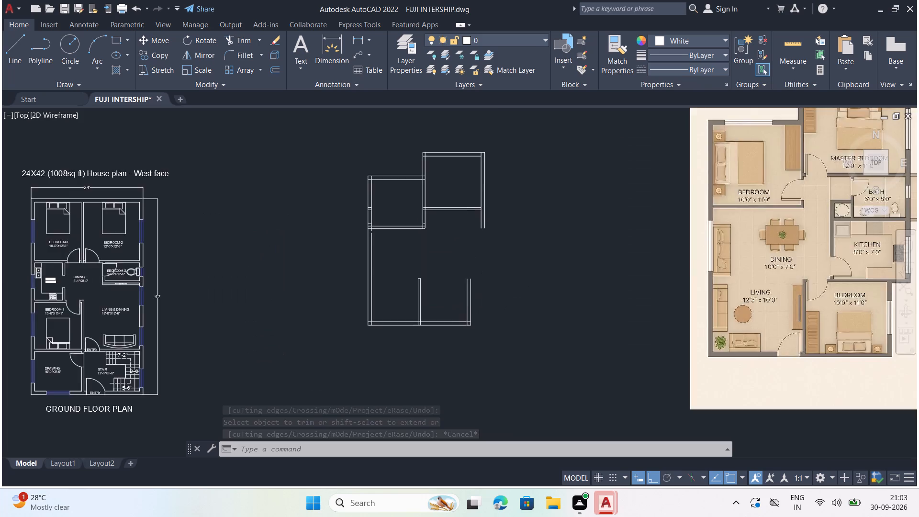
key("o")
key("Return")
type("6'")
key("Return")
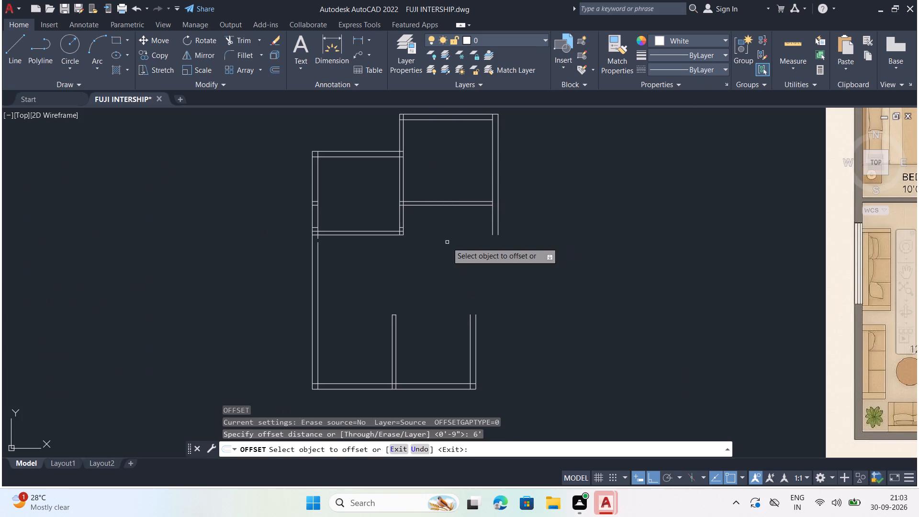
left_click(480, 206)
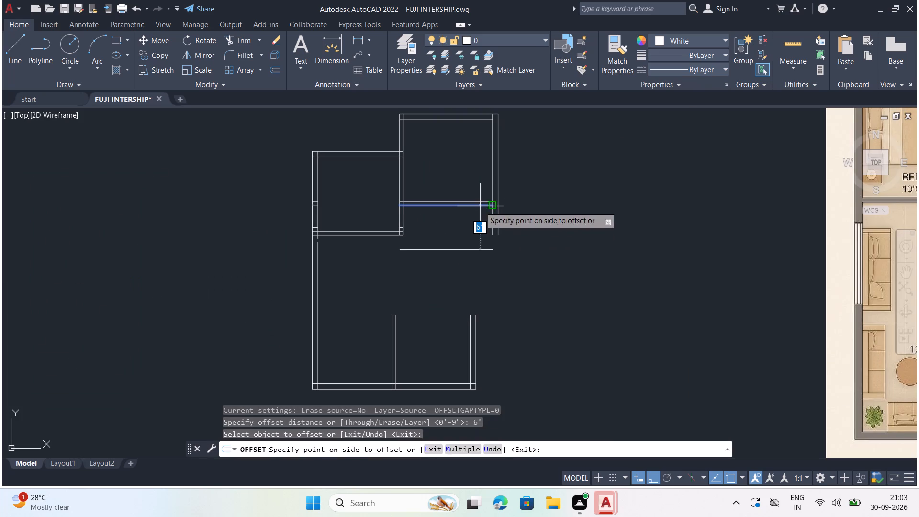
left_click(468, 282)
scroll(438, 282, "down", 2)
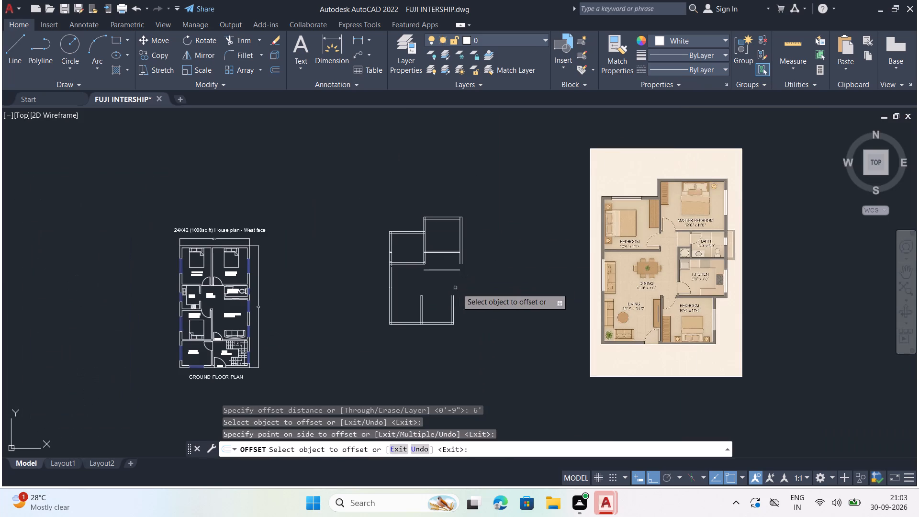
scroll(457, 288, "up", 1)
key("Escape")
Offset the bath's new south wall line 6" further south to give the wall its thickness.
key("o")
key("Return")
type("6\"")
key("Return")
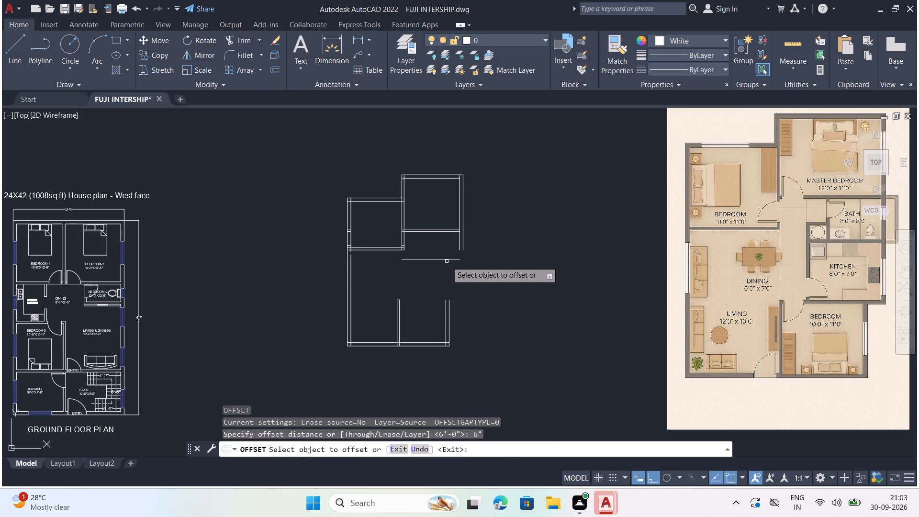
left_click(449, 260)
left_click(422, 283)
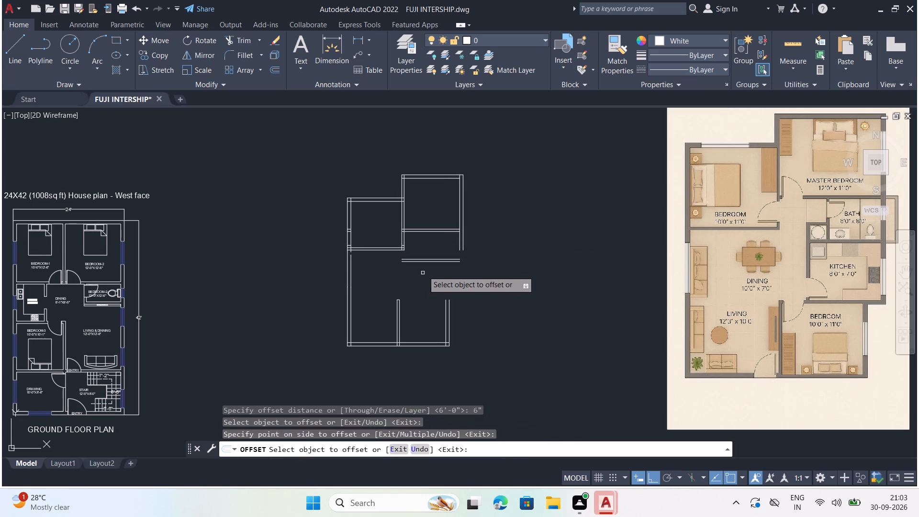
scroll(429, 262, "up", 1)
key("Escape")
Extend the inner east wall line south from the master bedroom to the bath's outer south wall line.
key("e")
key("x")
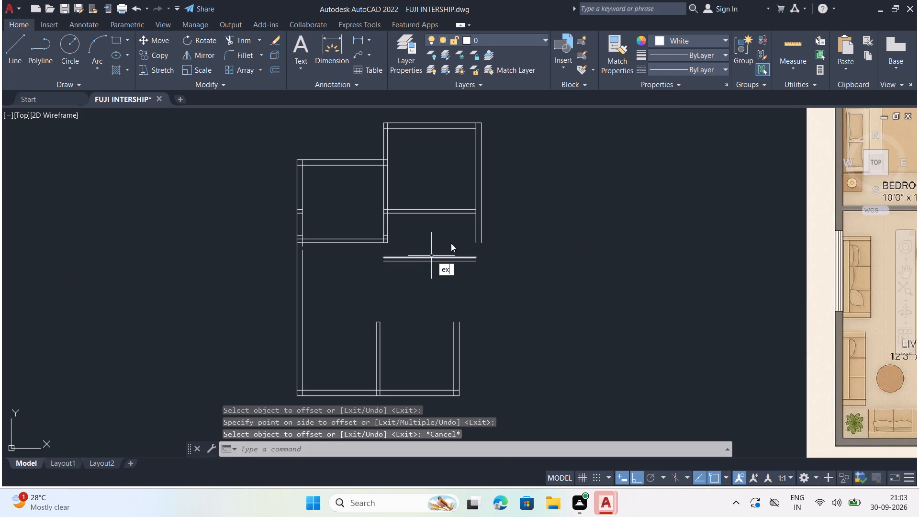
key("Return")
left_click(476, 241)
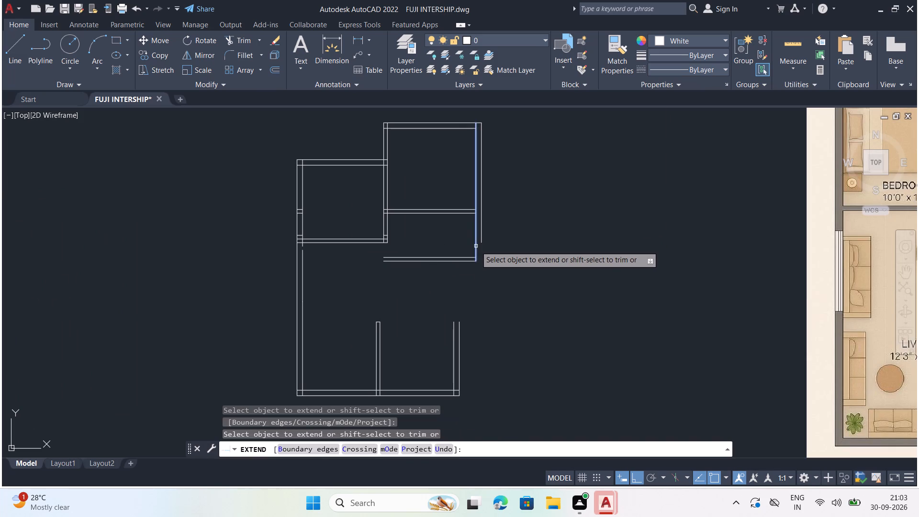
left_click(476, 246)
key("Escape")
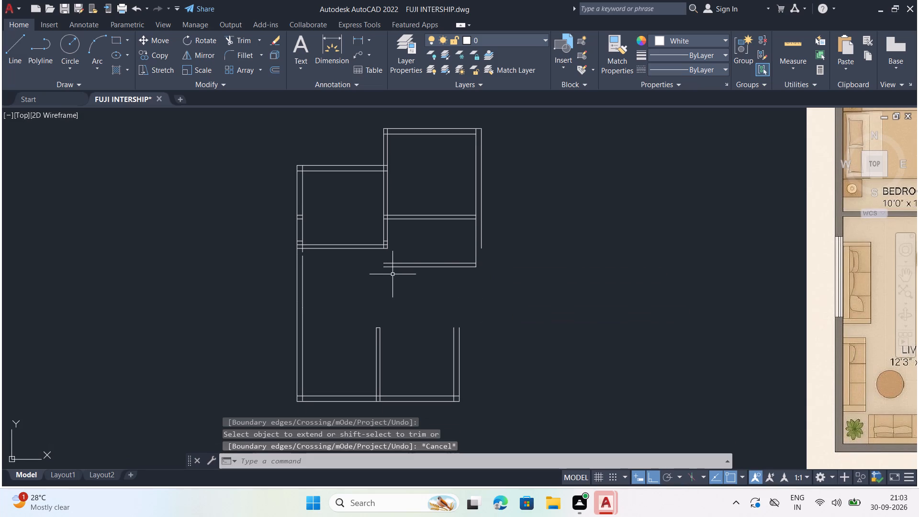
Offset the inner east wall line 8' west for the bath's west wall.
scroll(474, 254, "up", 1)
key("o")
key("Return")
type("8'")
key("Return")
left_click(476, 252)
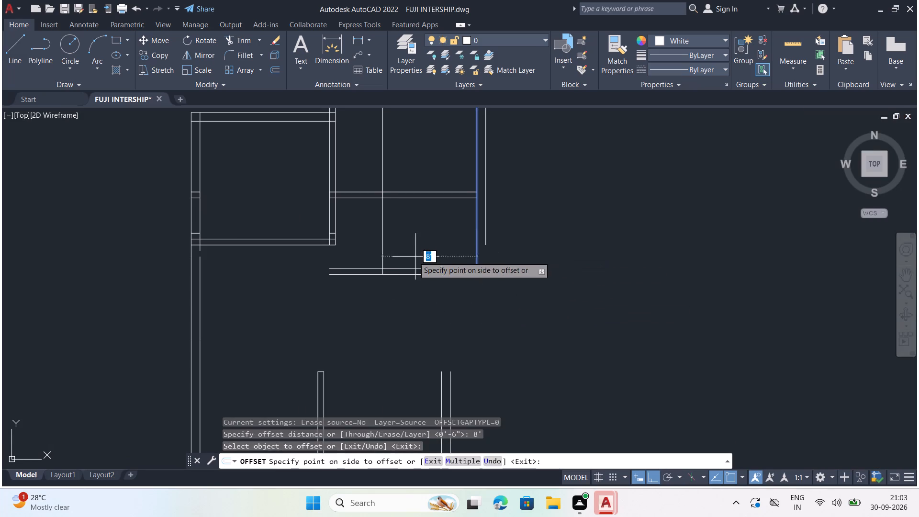
left_click(414, 257)
key("Escape")
Offset the bath's west wall line 6" further west to give the wall its thickness.
key("o")
key("Return")
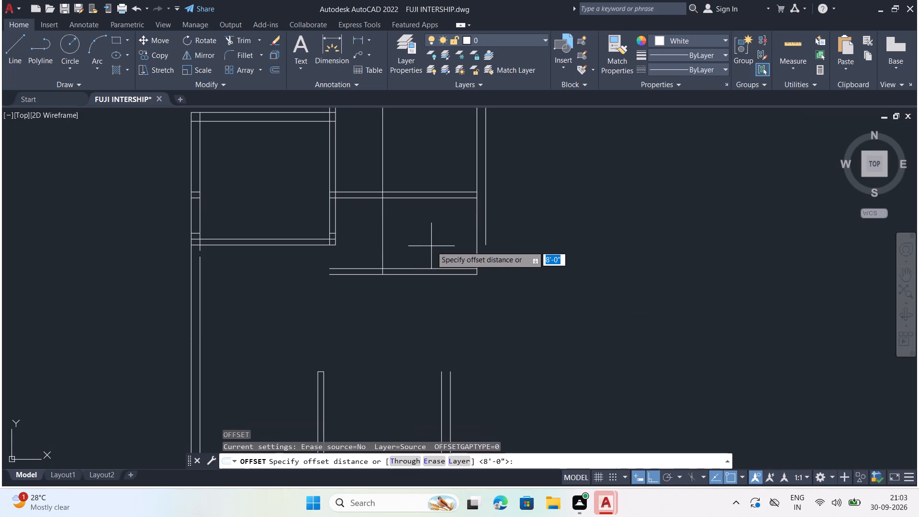
type("6\"")
key("Return")
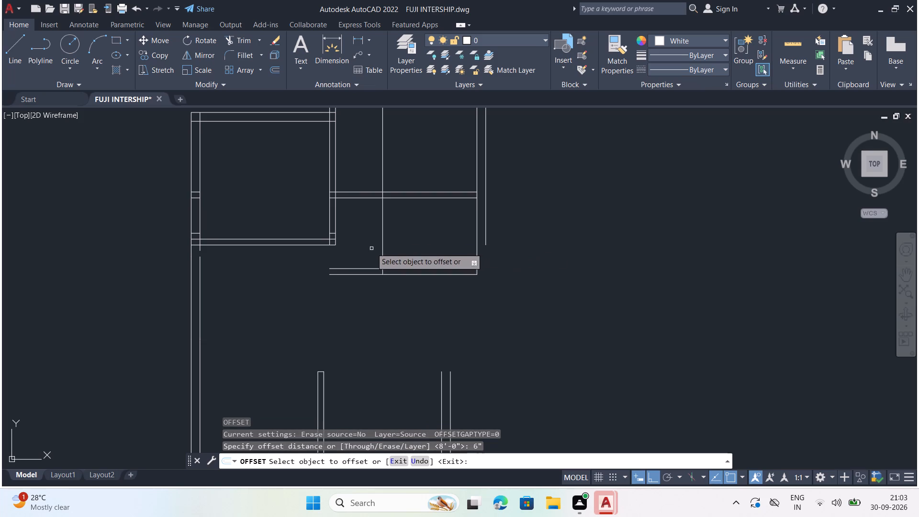
left_click(382, 247)
left_click(325, 255)
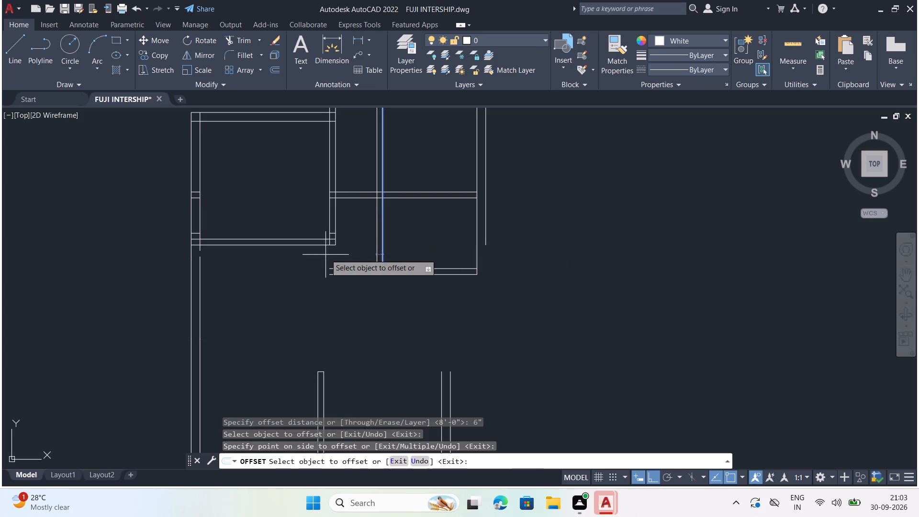
key("Escape")
Trim both bath west wall lines where they run north through the master bedroom.
key("t")
key("r")
key("Return")
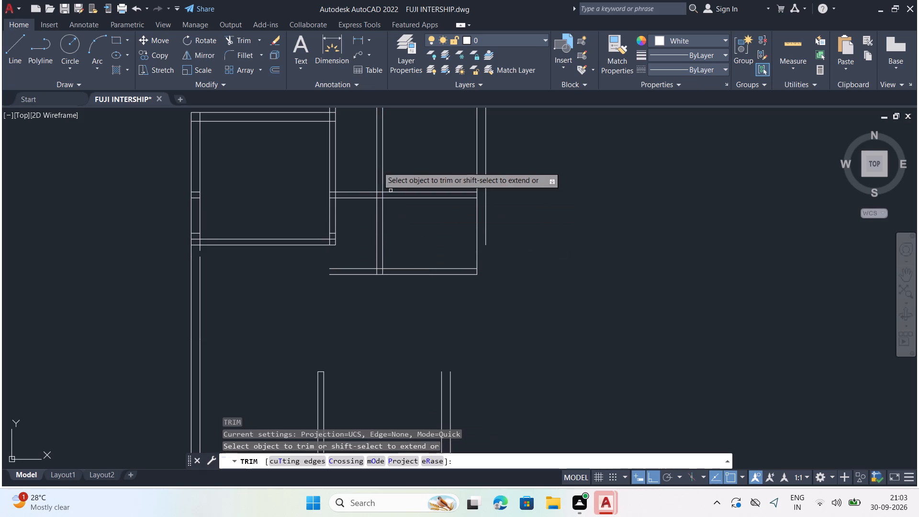
scroll(377, 185, "up", 1)
left_click(403, 169)
left_click(349, 178)
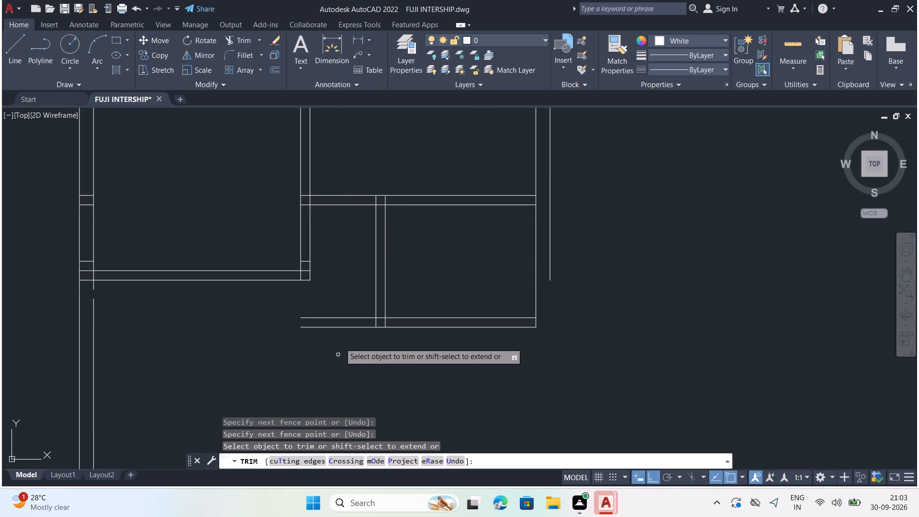
Trim off both bath south wall lines west of the bath's west wall.
left_click_drag(341, 342, 341, 337)
left_click(344, 302)
scroll(396, 295, "down", 1)
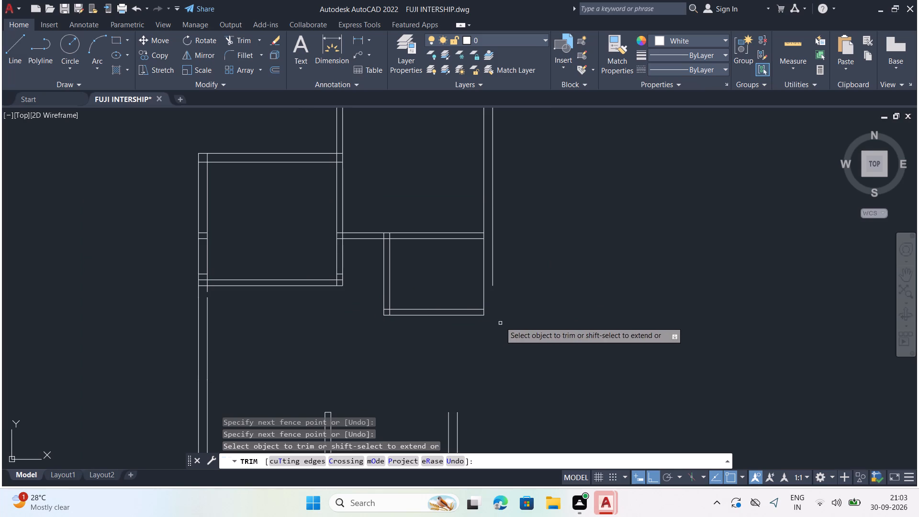
key("Escape")
Draw a horizontal helper line east from the bath's southeast inner wall corner, past the outer east wall line.
key("l")
key("Return")
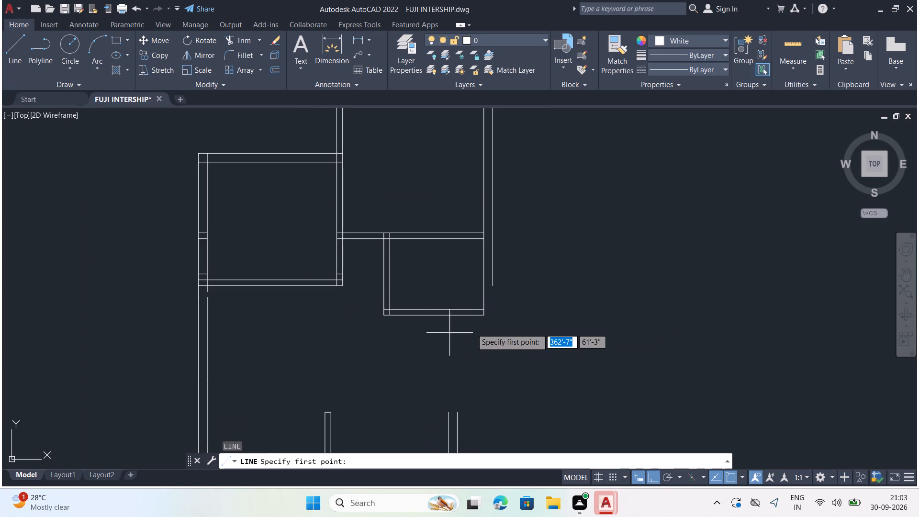
left_click(485, 317)
left_click(630, 325)
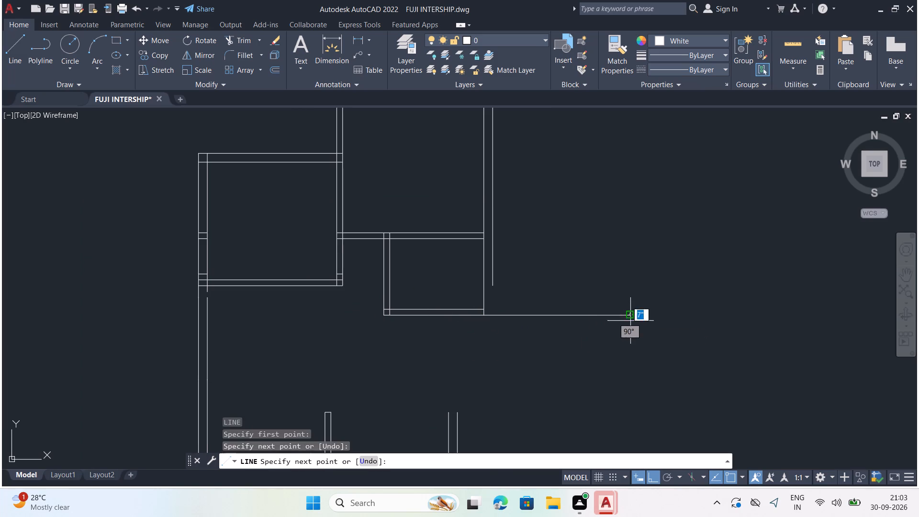
key("Escape")
Extend the outer east wall line south to the horizontal helper line.
key("e")
key("x")
key("Return")
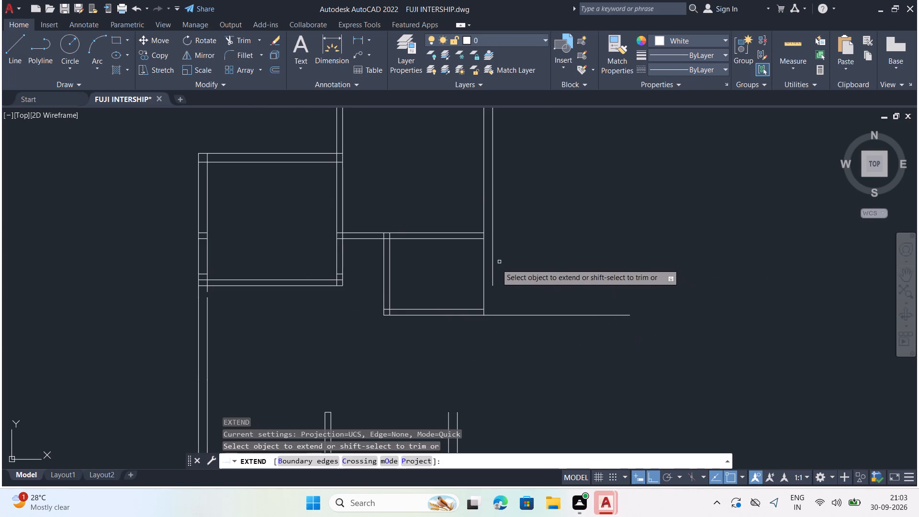
left_click(493, 267)
scroll(531, 298, "down", 1)
key("Escape")
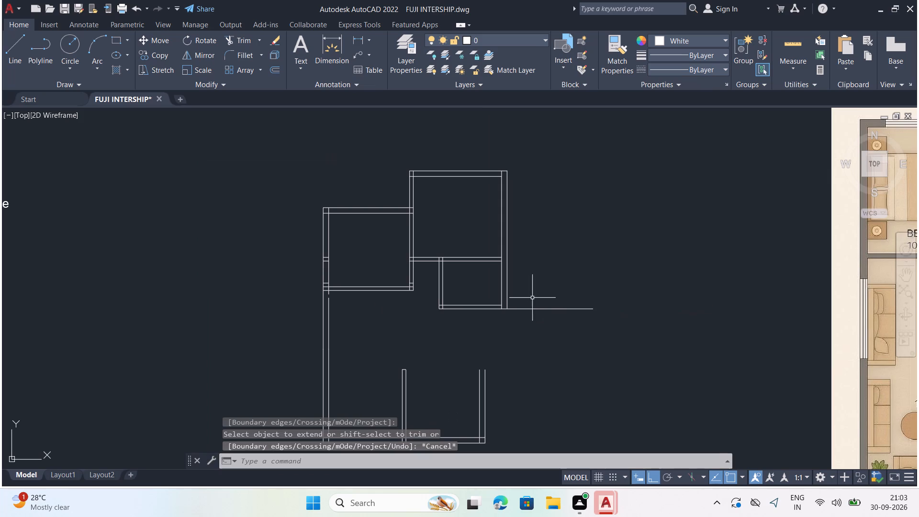
Delete the horizontal helper line east of the bath.
left_click(533, 309)
key("Delete")
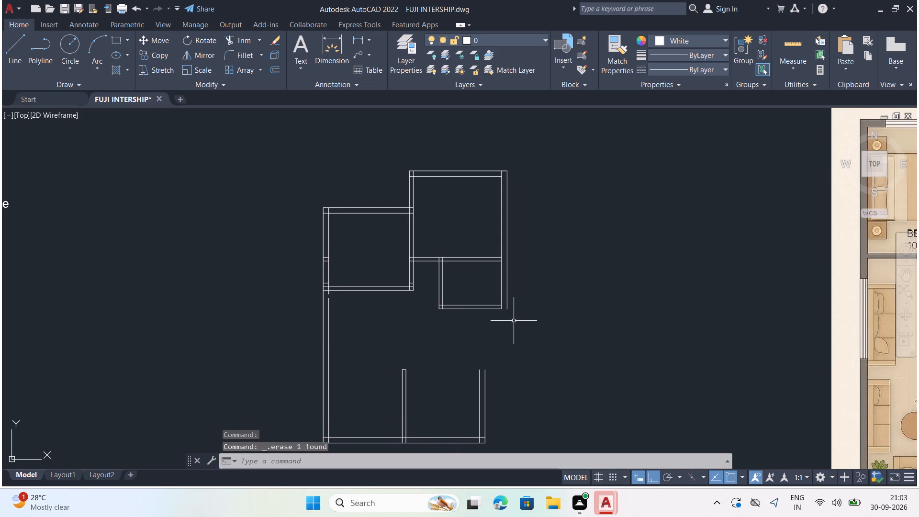
Extend the bath's outer south wall line east to the outer east wall line.
key("e")
key("x")
key("Return")
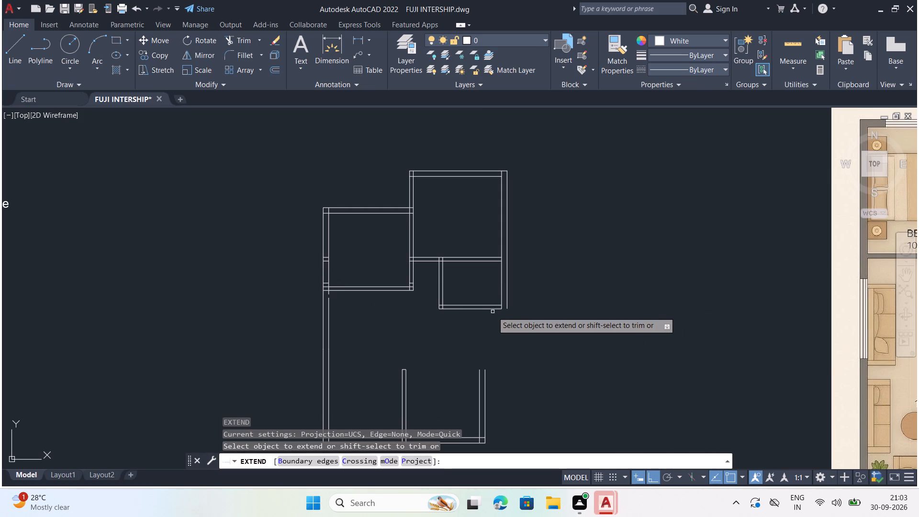
left_click(499, 310)
scroll(495, 314, "down", 2)
key("Escape")
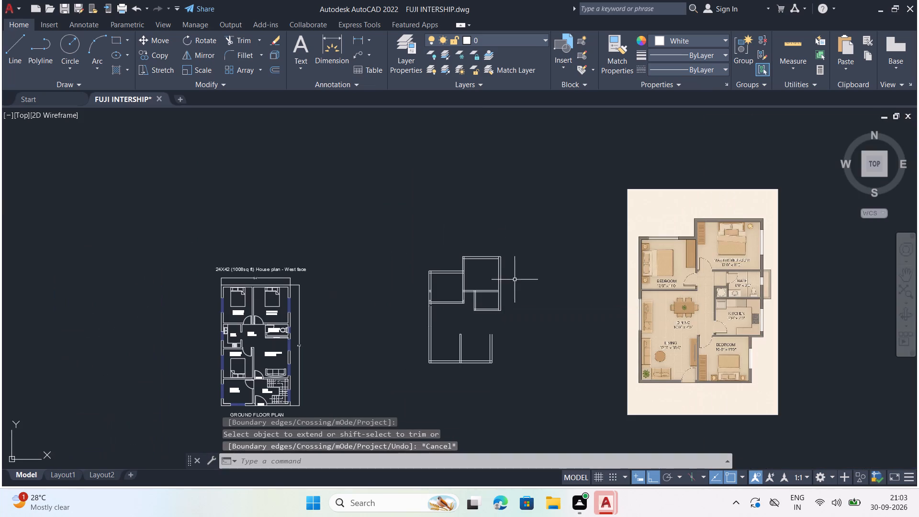
Offset the bath's outer south wall line 8' south for the kitchen's south wall.
scroll(479, 368, "up", 1)
scroll(416, 298, "down", 1)
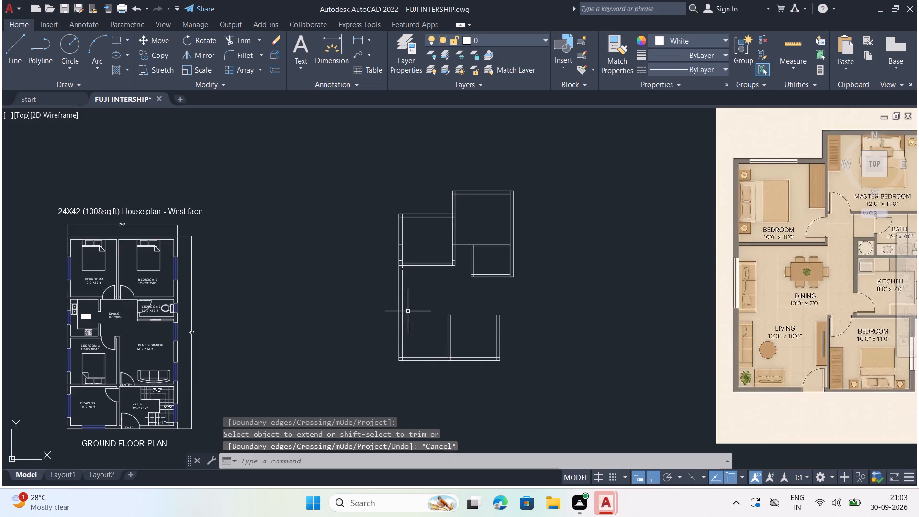
scroll(455, 340, "up", 1)
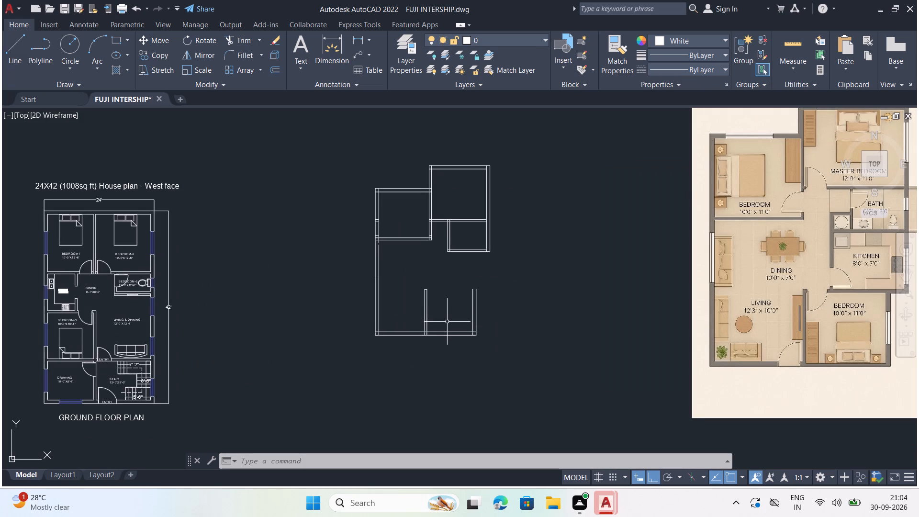
scroll(705, 311, "down", 1)
scroll(823, 269, "up", 1)
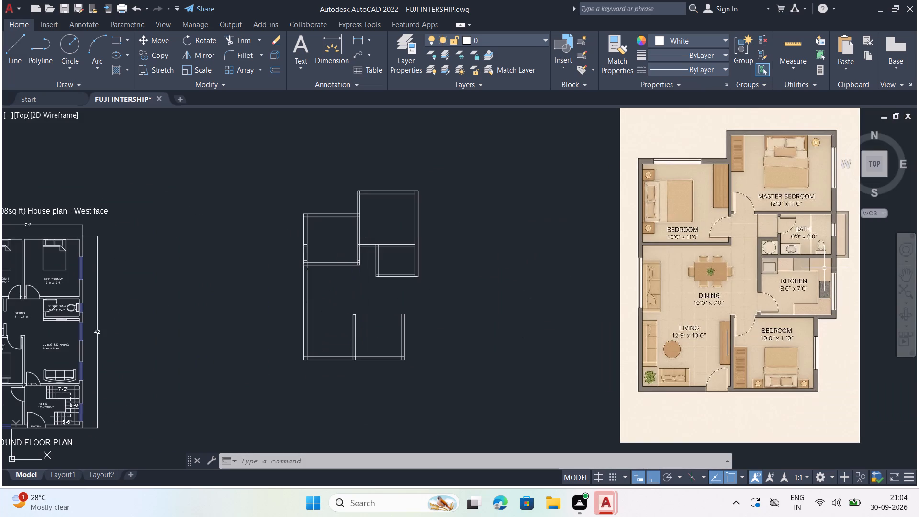
scroll(336, 265, "up", 1)
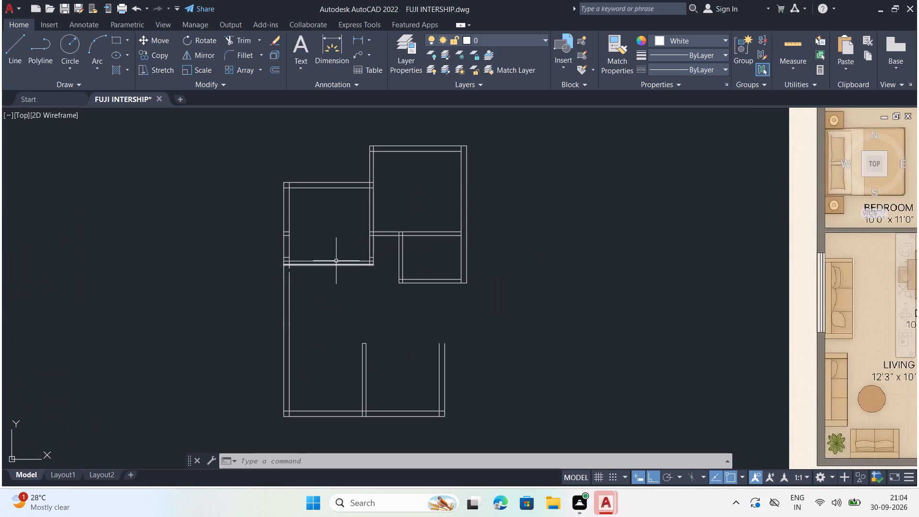
key("o")
key("Return")
type("8'")
key("Return")
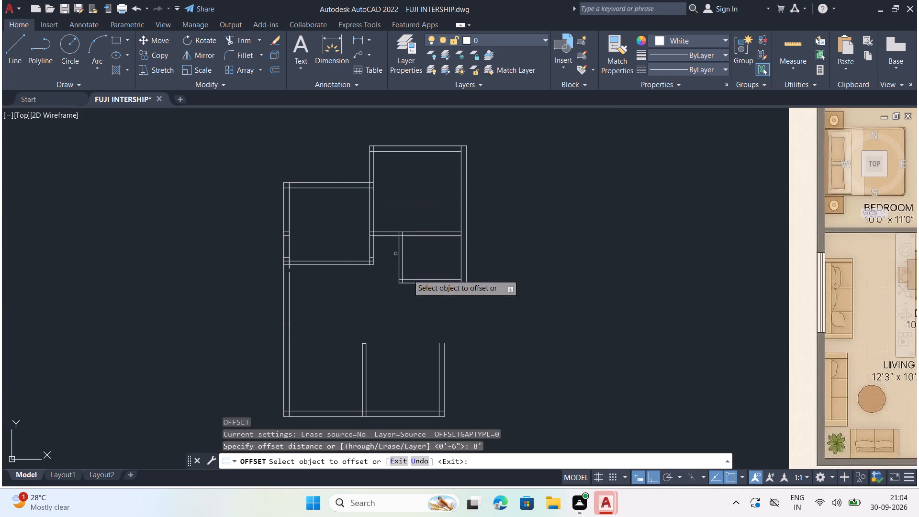
left_click(427, 284)
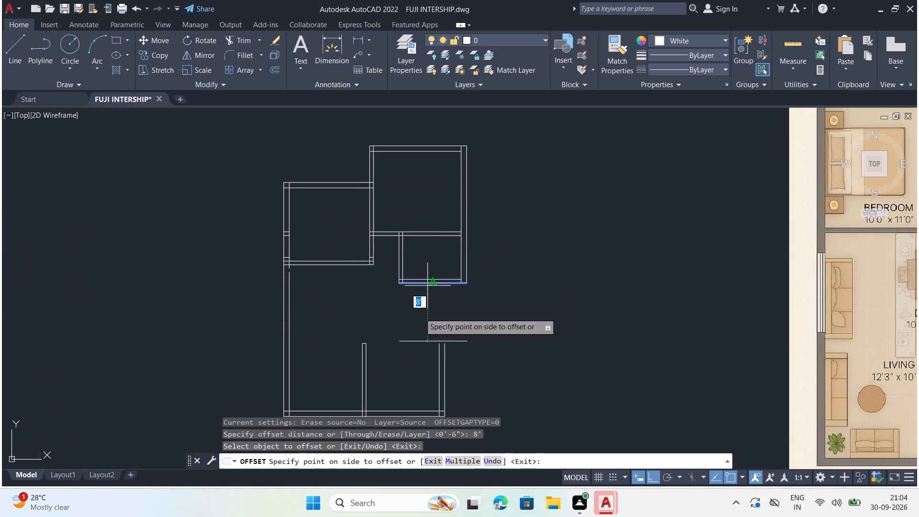
left_click(418, 337)
key("Escape")
Offset the kitchen's south wall line 6" further south to give the wall its thickness.
scroll(420, 295, "down", 1)
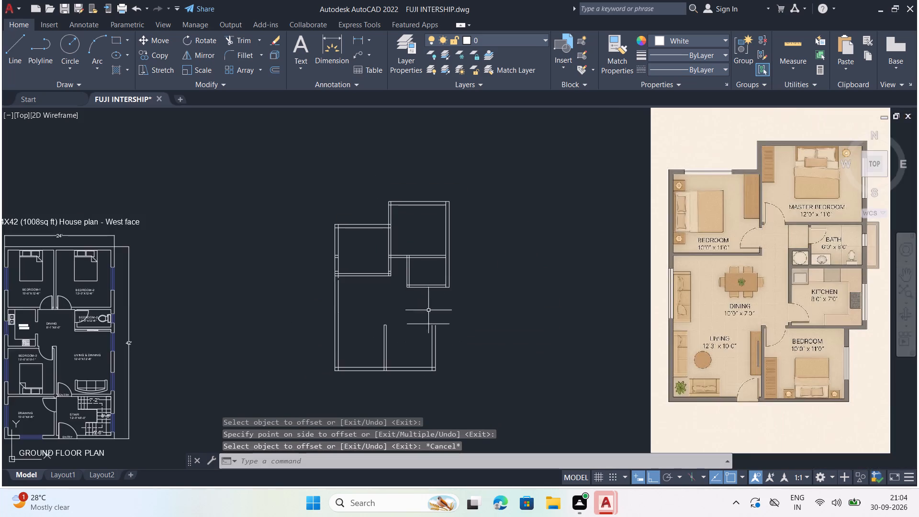
scroll(441, 334, "up", 1)
key("o")
key("Return")
type("6\"")
key("Return")
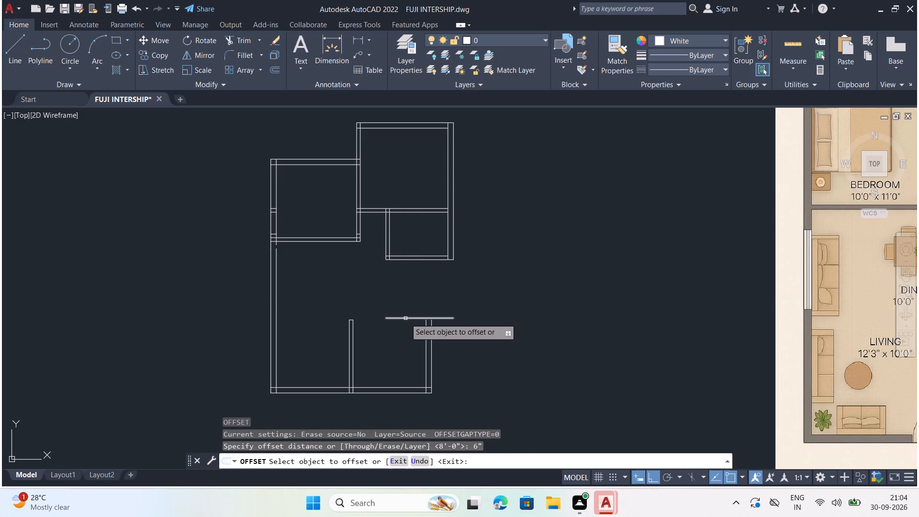
left_click(405, 318)
left_click(402, 354)
key("Escape")
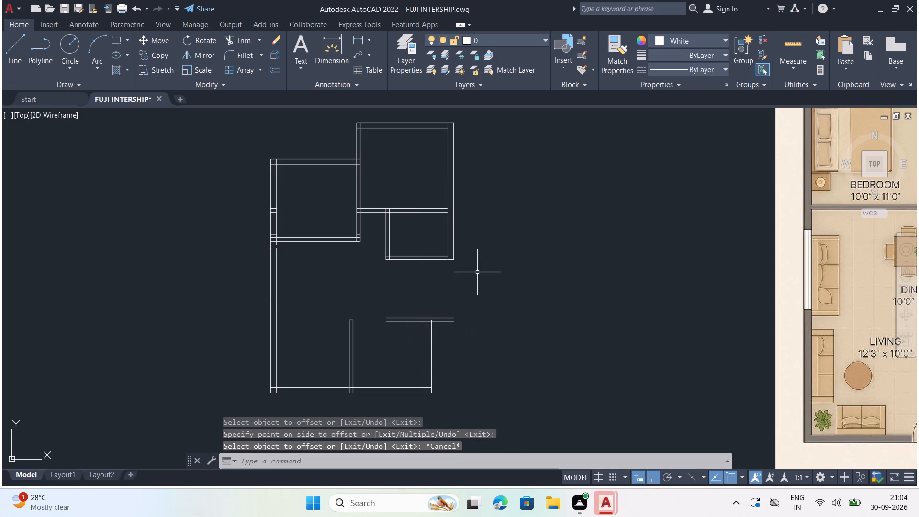
Extend both lines of the outer east wall south to the kitchen's south wall lines.
type("ex")
key("Return")
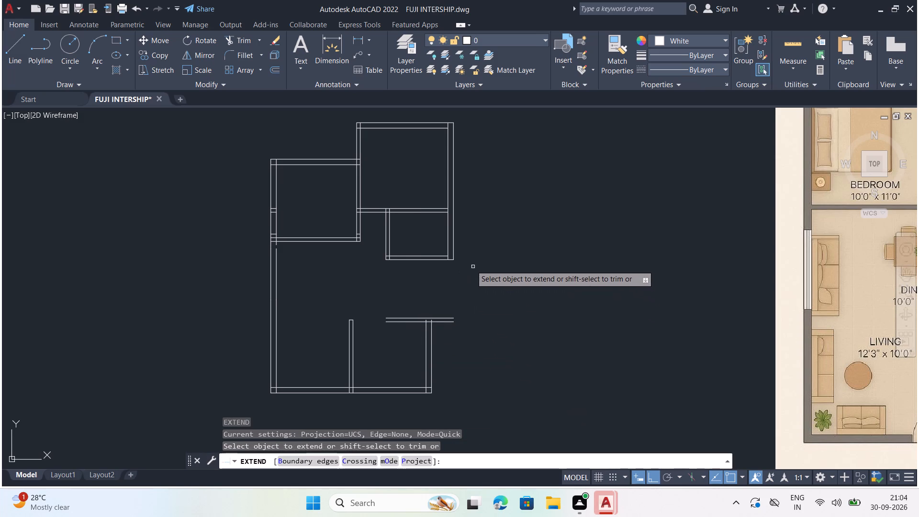
left_click(470, 251)
left_click(441, 247)
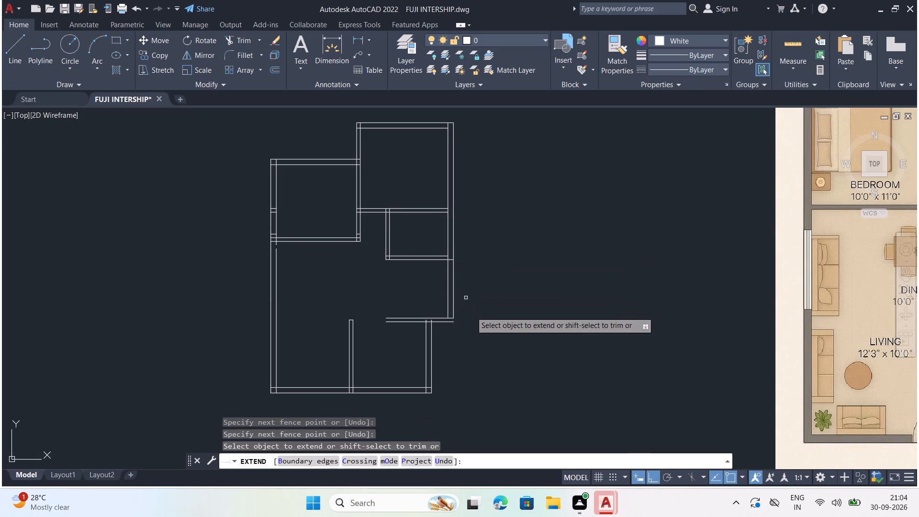
left_click(471, 311)
left_click(443, 303)
key("Escape")
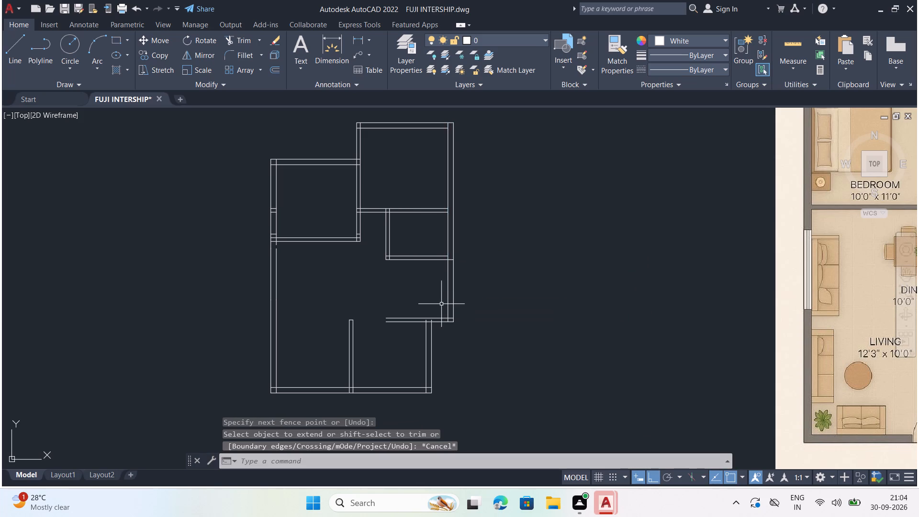
Offset the inner line of the outer east wall 7' west for the kitchen's west wall.
scroll(379, 268, "down", 1)
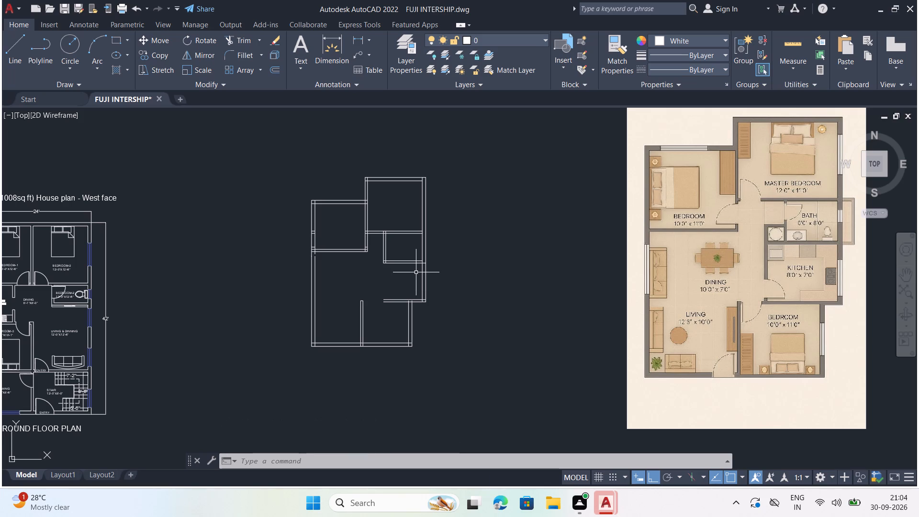
key("o")
key("Return")
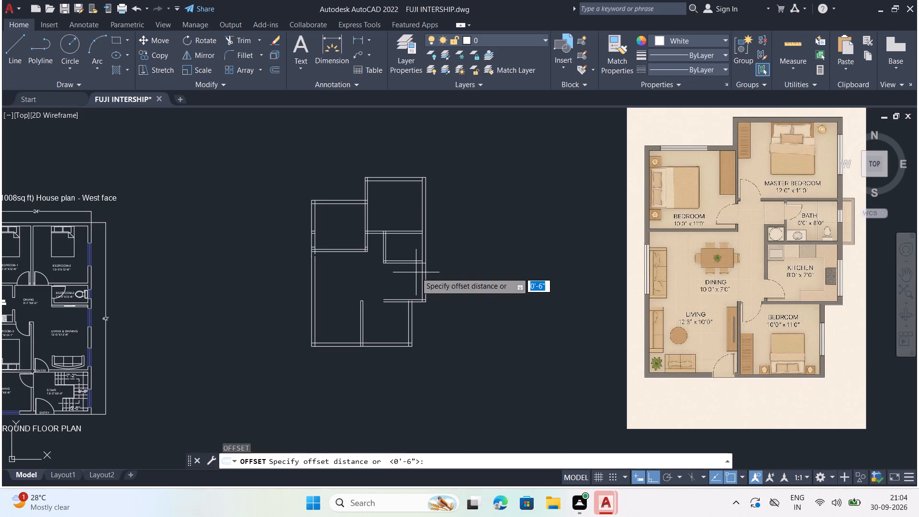
type("7'")
key("Return")
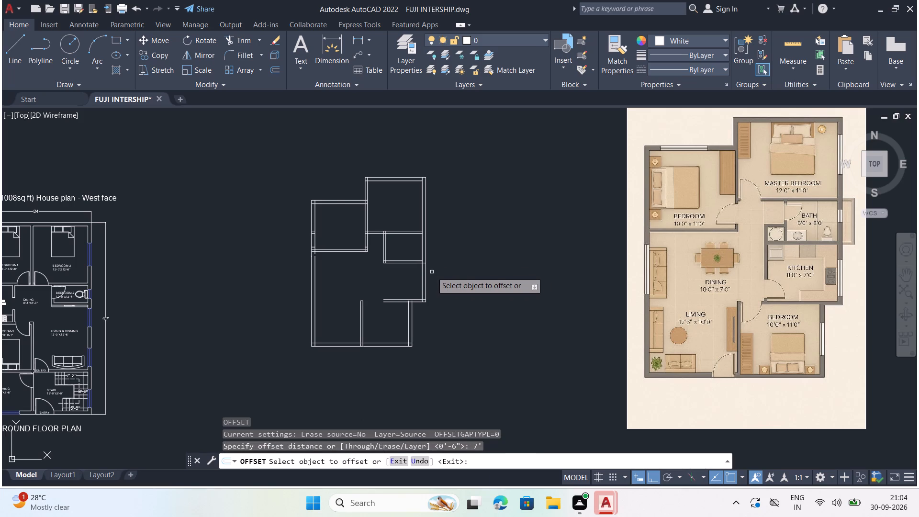
scroll(419, 275, "up", 1)
left_click(422, 276)
left_click(352, 301)
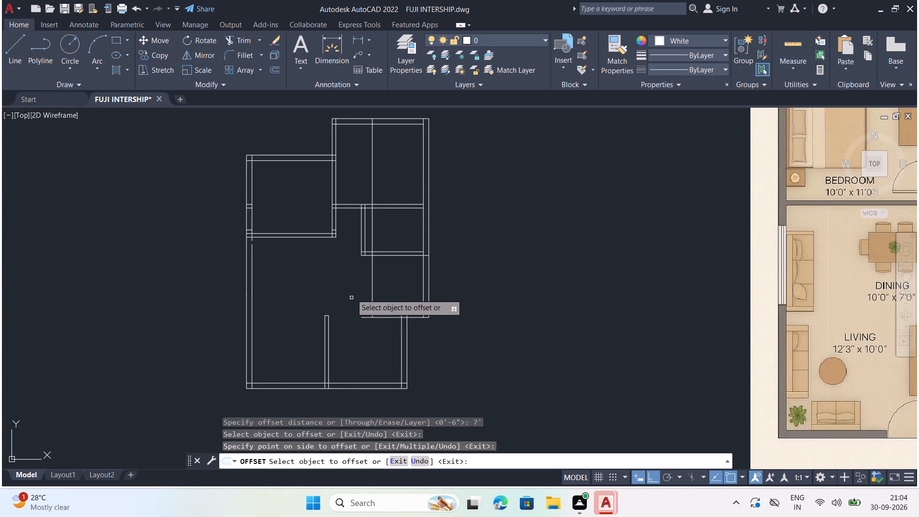
key("Escape")
Offset the kitchen's west wall line 6" further west to give the wall its thickness.
key("o")
key("Return")
type("6\"")
key("Return")
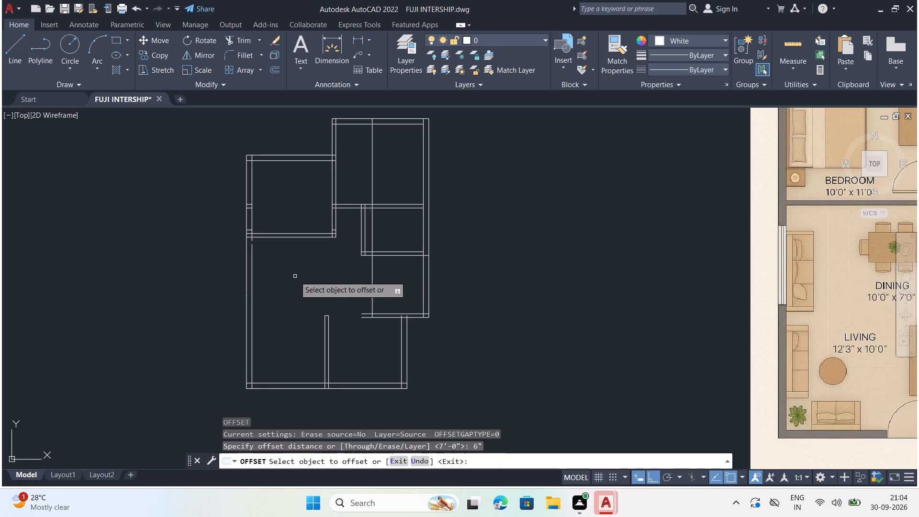
left_click_drag(372, 278, 366, 279)
left_click(342, 284)
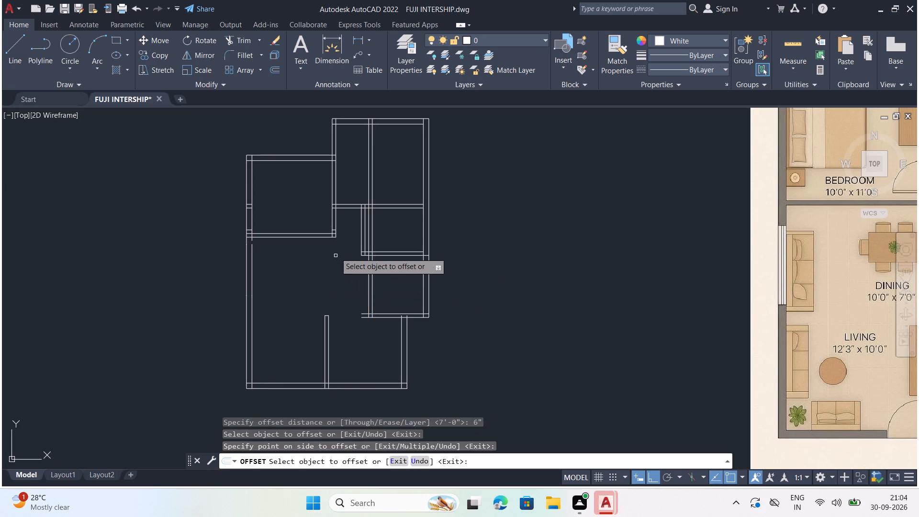
key("Escape")
Trim the kitchen's west wall lines at the bath's south wall and delete their leftover parts running north through the bath and master bedroom.
key("t")
key("r")
key("Return")
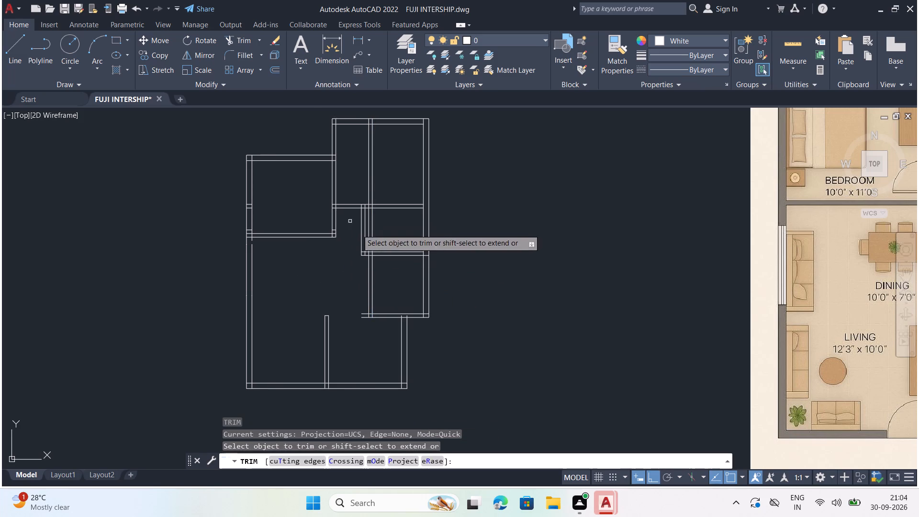
scroll(371, 249, "up", 3)
left_click(365, 249)
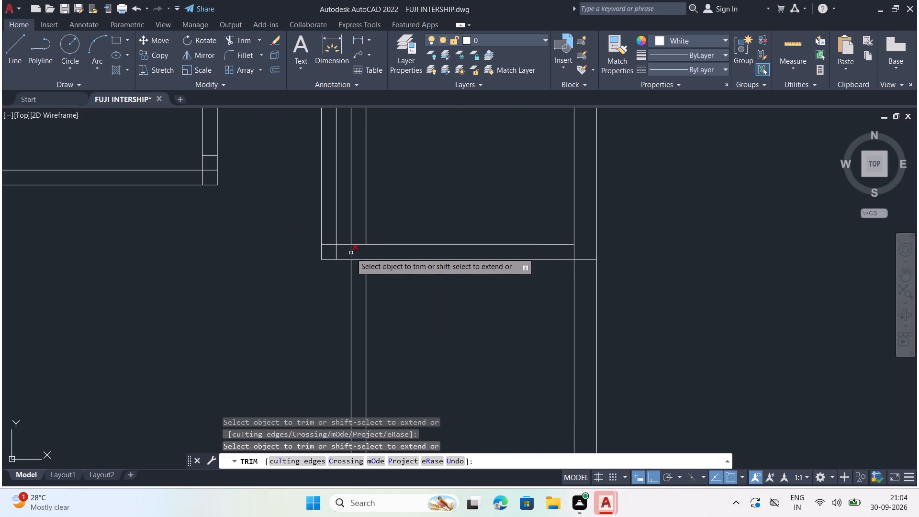
left_click(351, 253)
key("Escape")
left_click(392, 215)
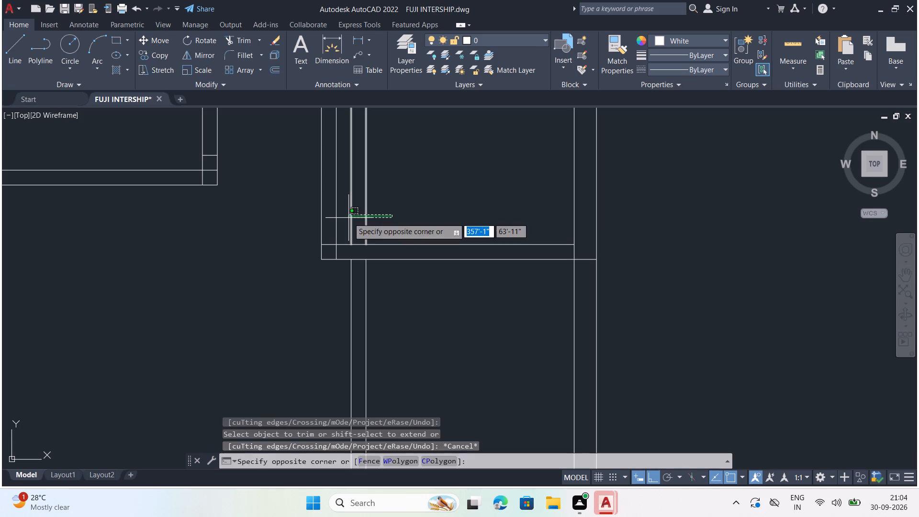
left_click(348, 218)
key("Delete")
Trim the ends of the southeast bedroom's east wall lines that project into the kitchen's south wall.
scroll(439, 249, "down", 4)
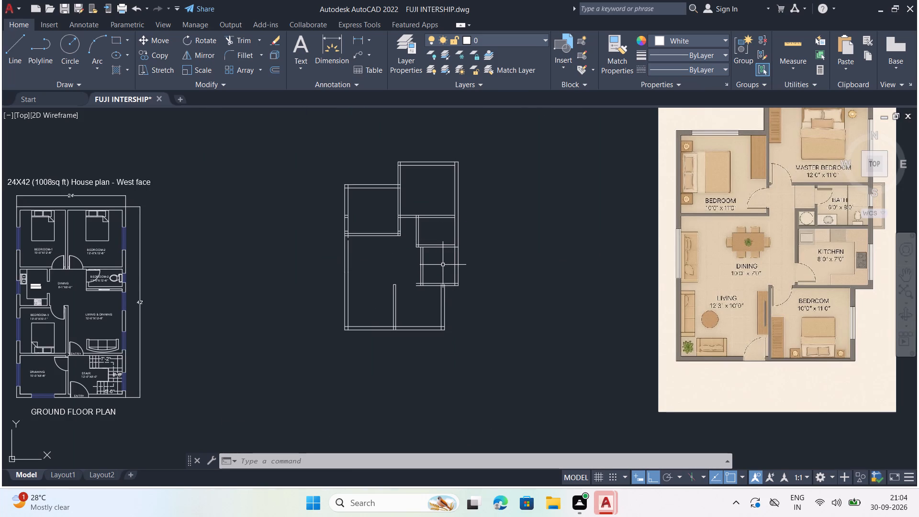
scroll(412, 296, "up", 1)
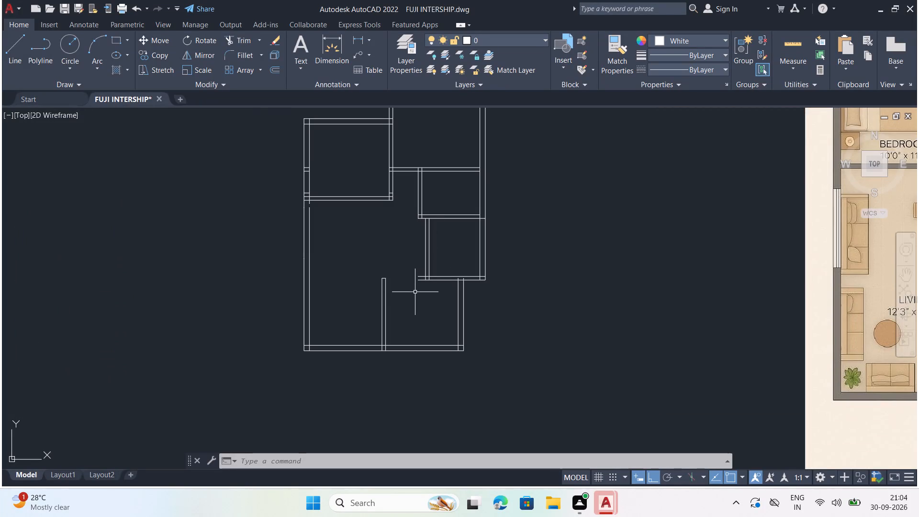
scroll(418, 289, "down", 1)
scroll(457, 291, "up", 1)
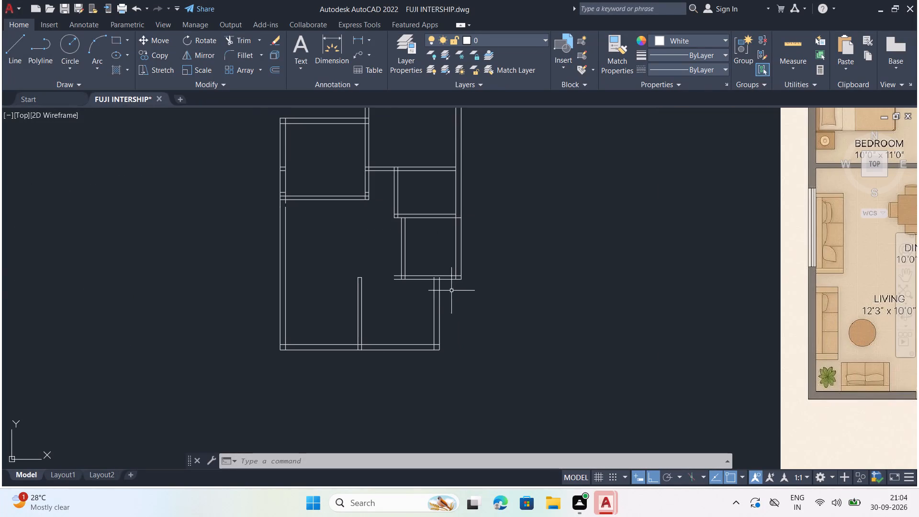
type("tr")
key("Return")
scroll(416, 282, "up", 4)
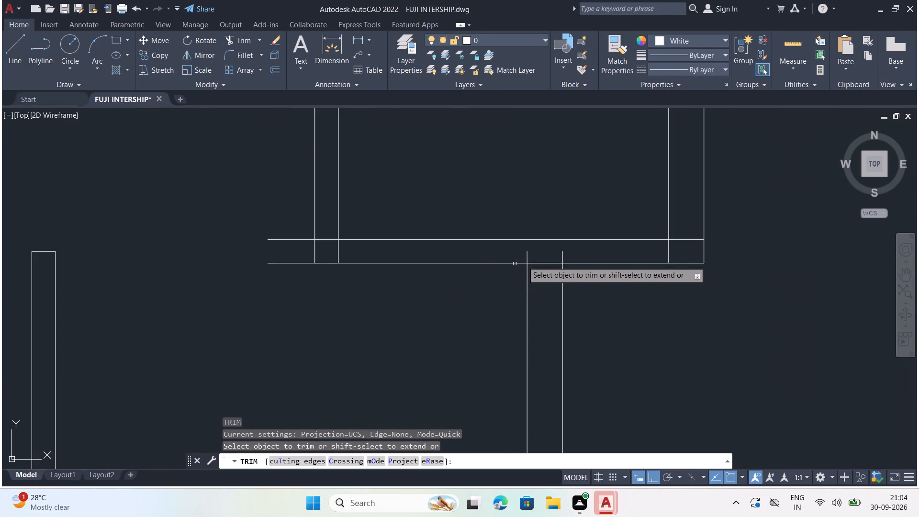
left_click_drag(541, 256, 531, 257)
left_click(488, 252)
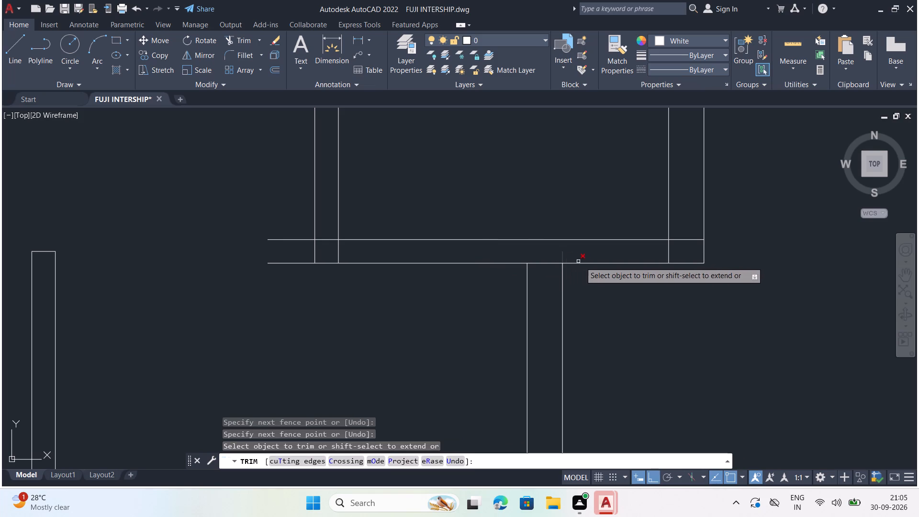
left_click(561, 254)
scroll(555, 256, "down", 1)
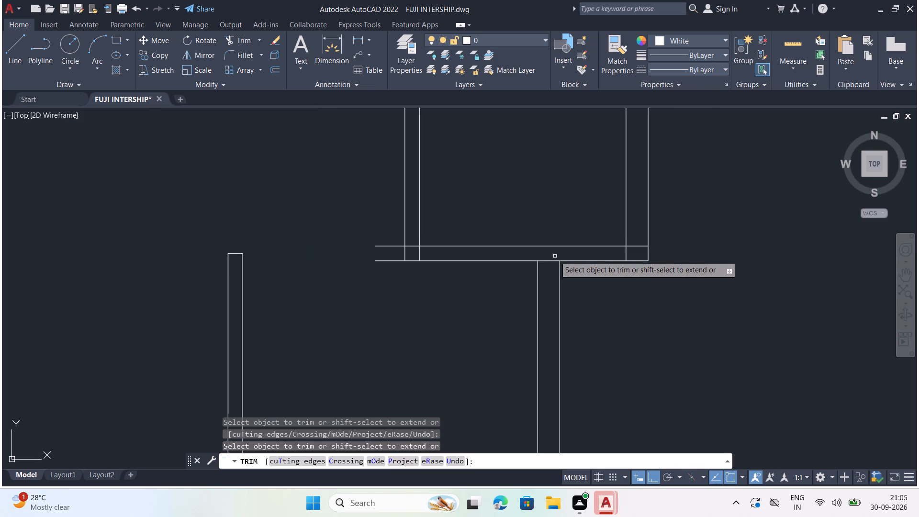
scroll(555, 256, "down", 1)
key("Escape")
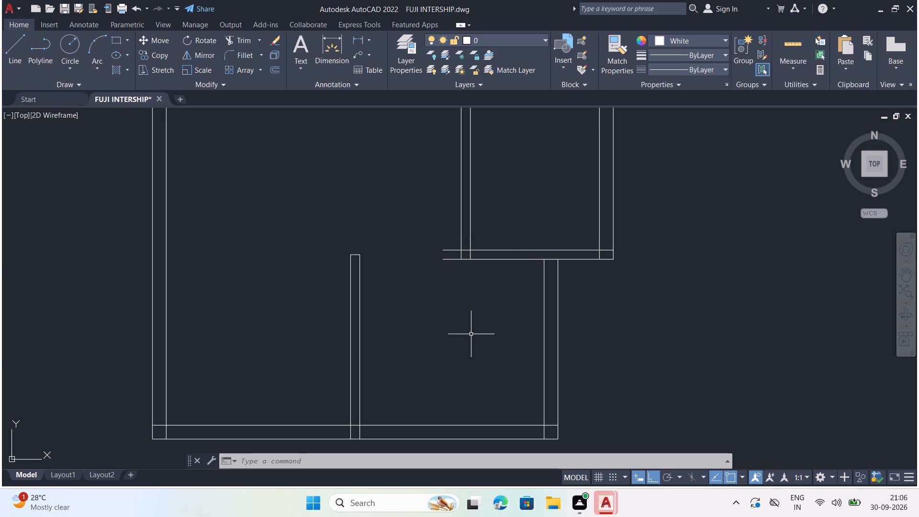
Compare the drawn walls with the reference image, checking the bath and kitchen layout and room dimensions.
scroll(481, 308, "down", 2)
scroll(434, 309, "down", 1)
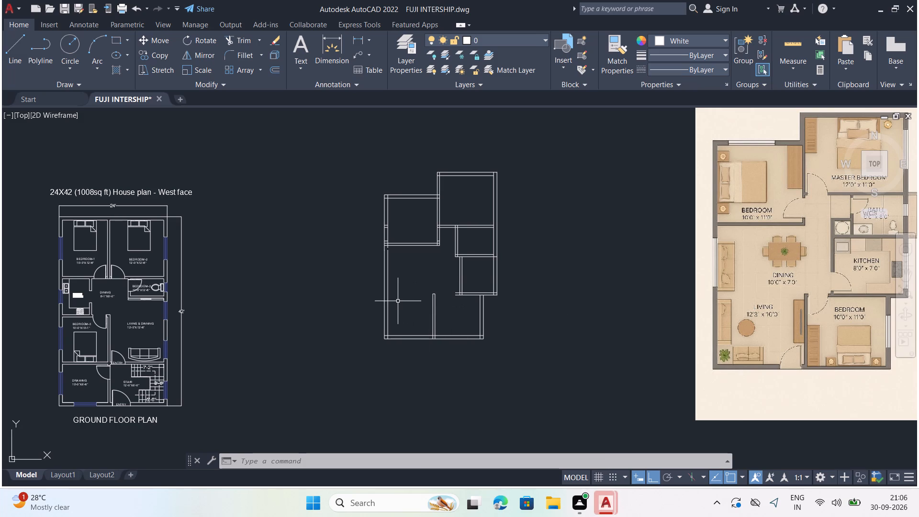
scroll(887, 222, "up", 3)
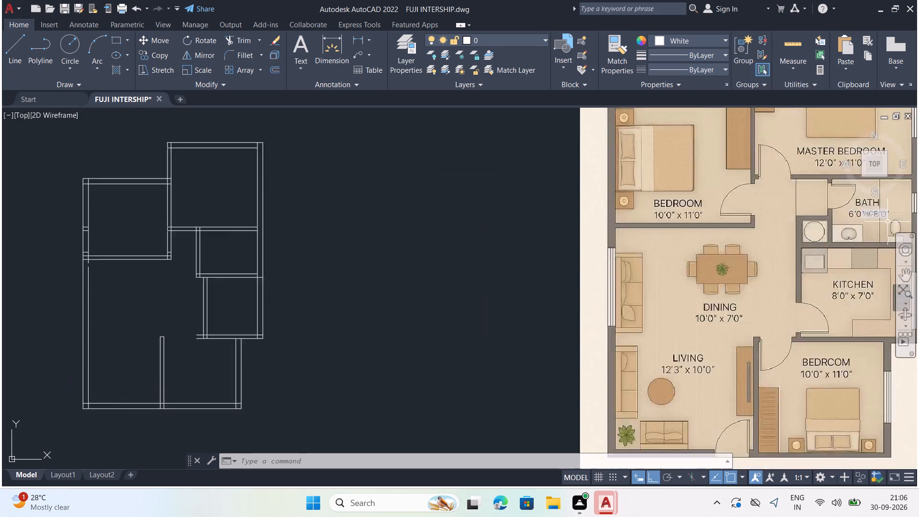
scroll(785, 279, "down", 2)
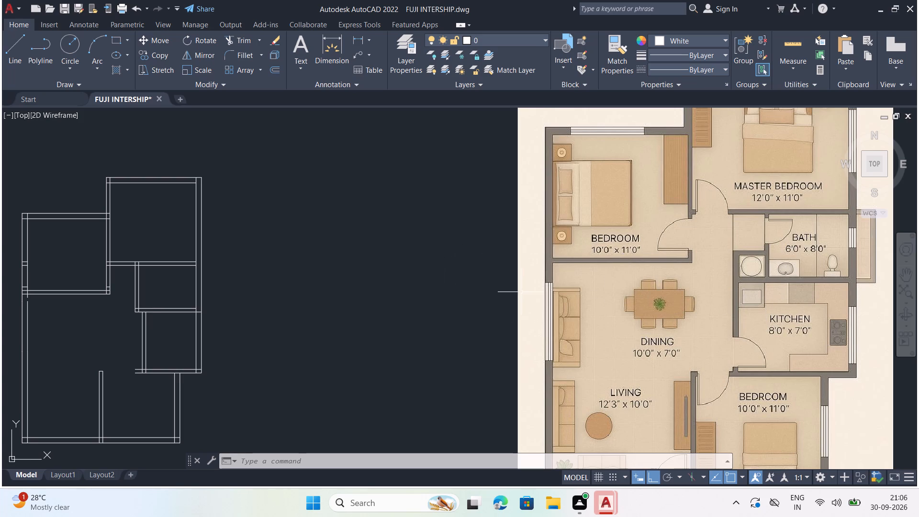
scroll(650, 299, "down", 1)
scroll(402, 232, "down", 1)
Offset the lower line of the master bedroom's south wall 8' south, across the bath and kitchen.
scroll(338, 292, "up", 3)
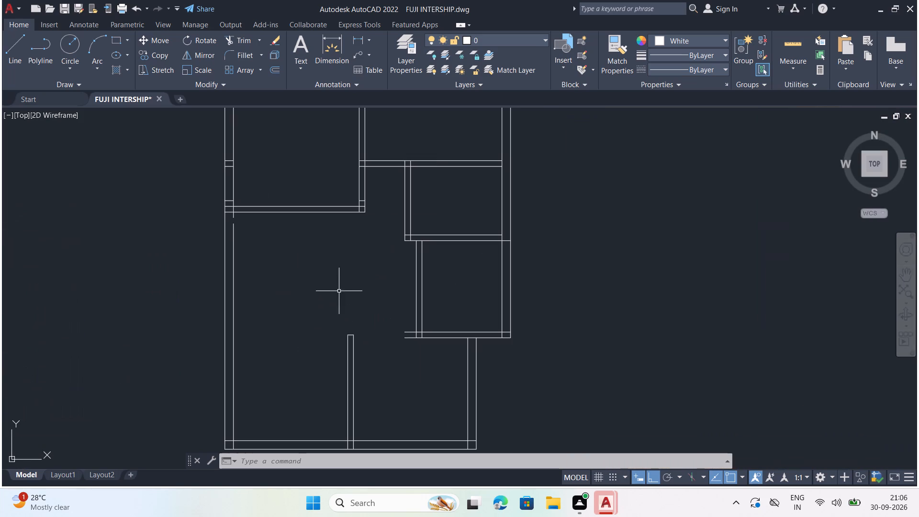
scroll(460, 168, "up", 1)
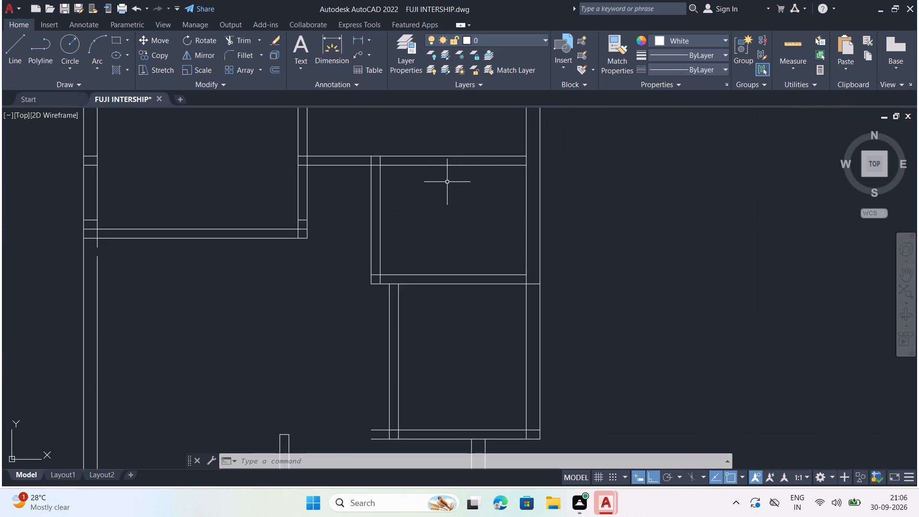
key("o")
key("Return")
type("8'")
key("Return")
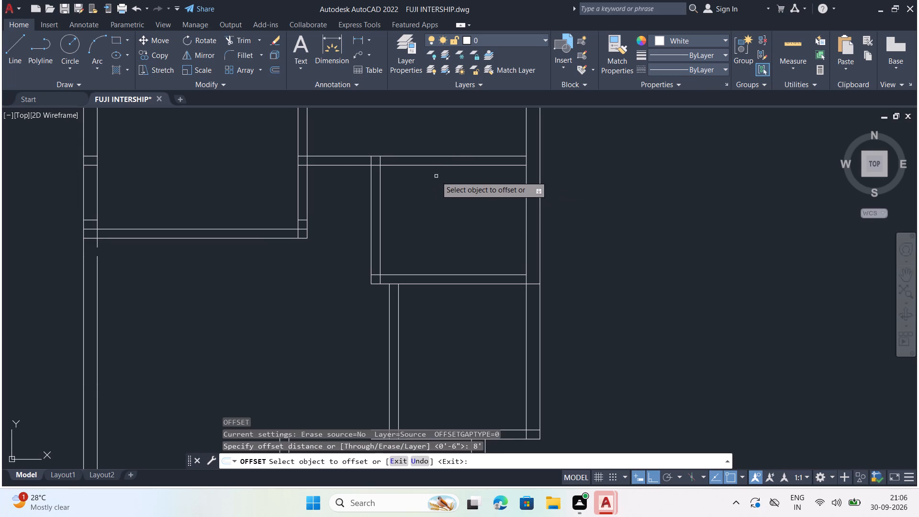
left_click(441, 167)
left_click(445, 165)
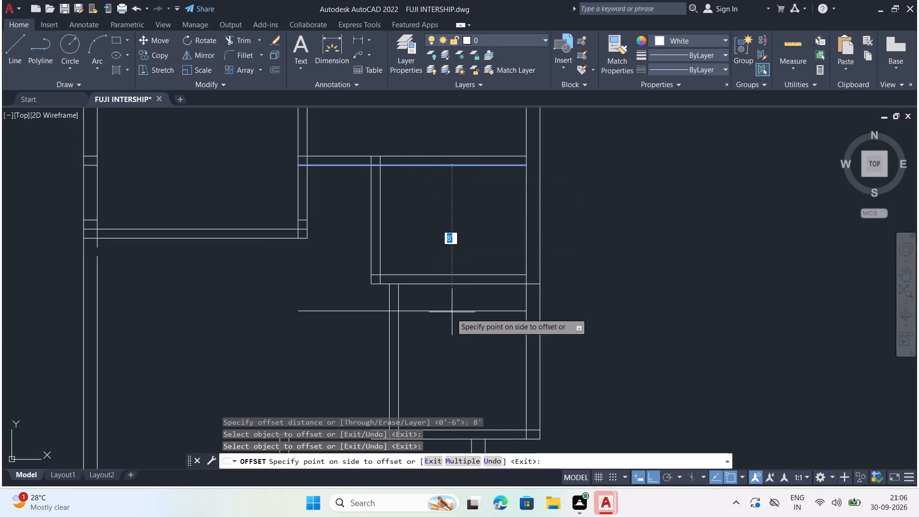
left_click(451, 313)
key("Escape")
Offset the inner line of the outer east wall 6' west, through the bath.
key("o")
key("Return")
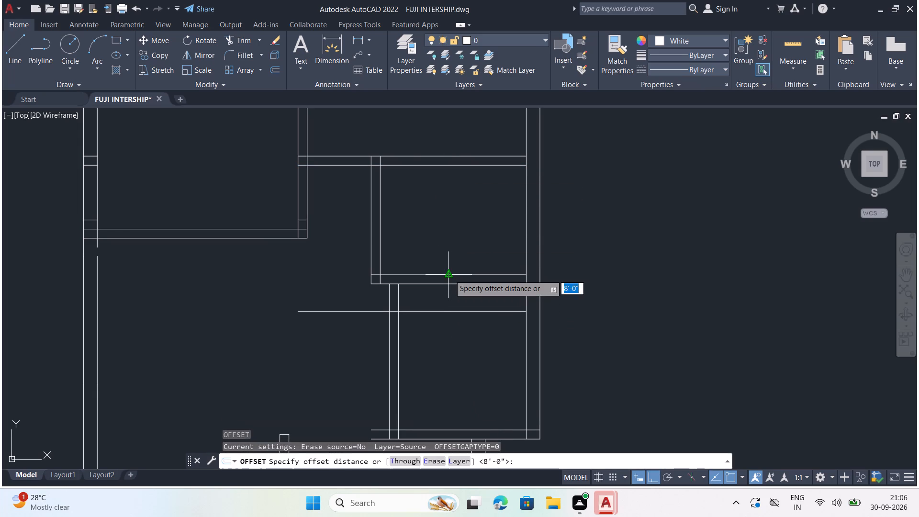
type("6'")
key("Return")
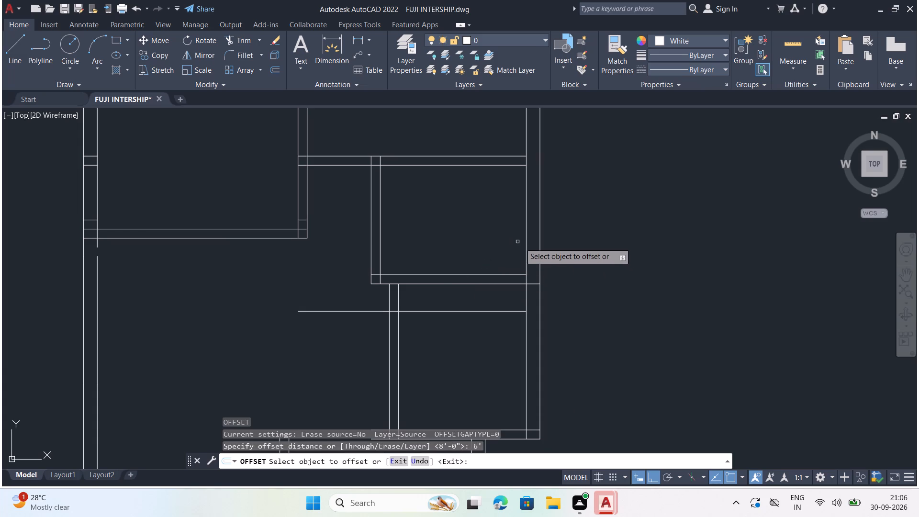
left_click(526, 245)
left_click(453, 247)
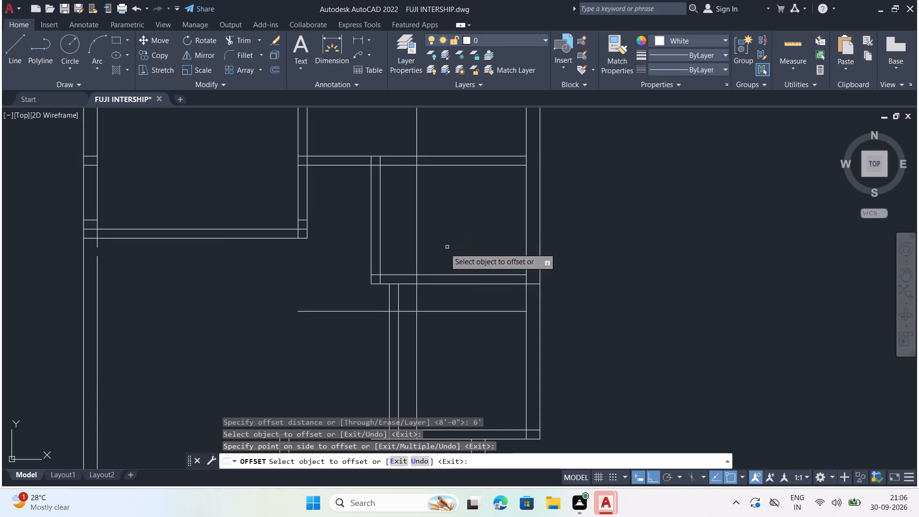
key("Escape")
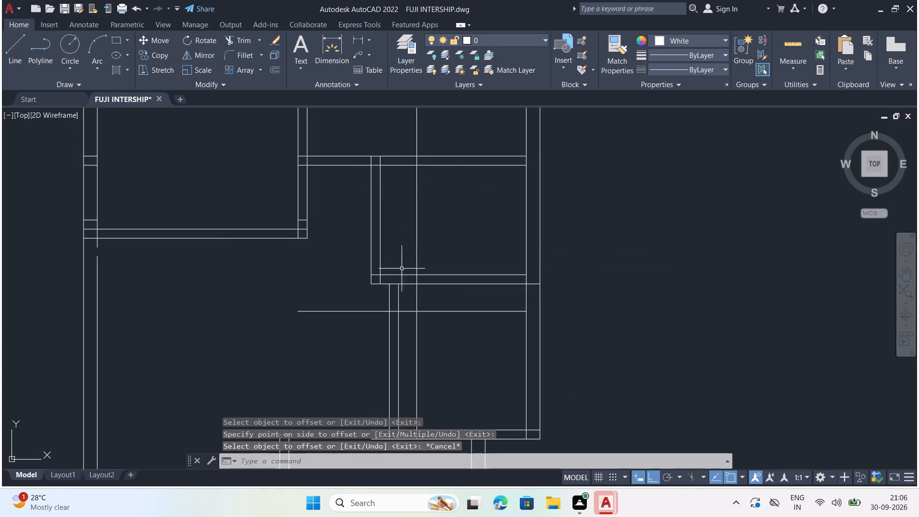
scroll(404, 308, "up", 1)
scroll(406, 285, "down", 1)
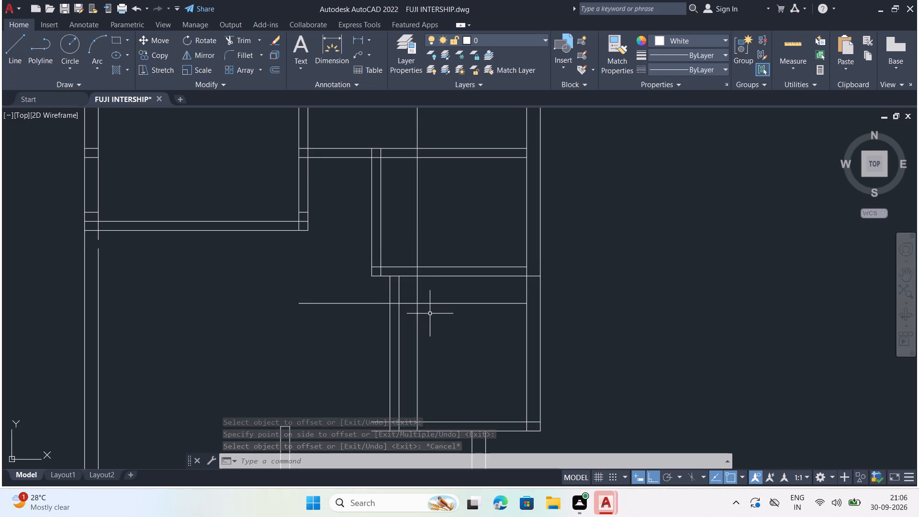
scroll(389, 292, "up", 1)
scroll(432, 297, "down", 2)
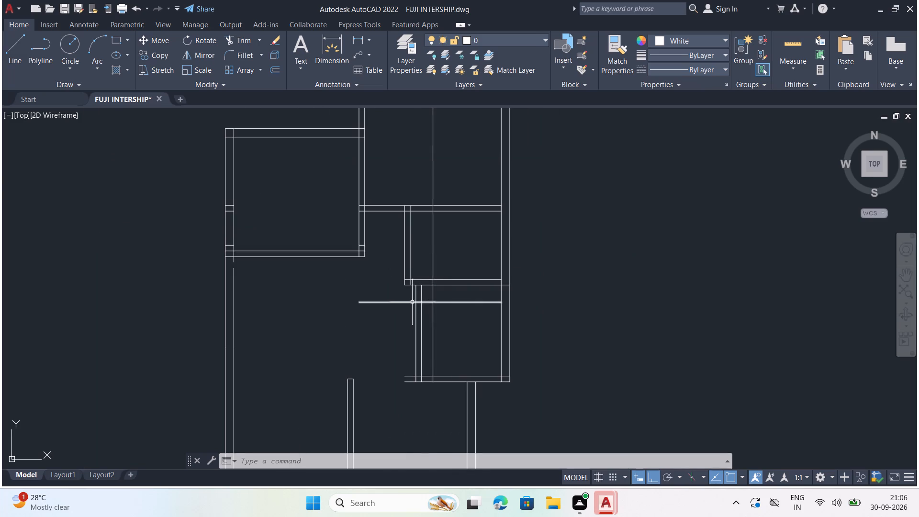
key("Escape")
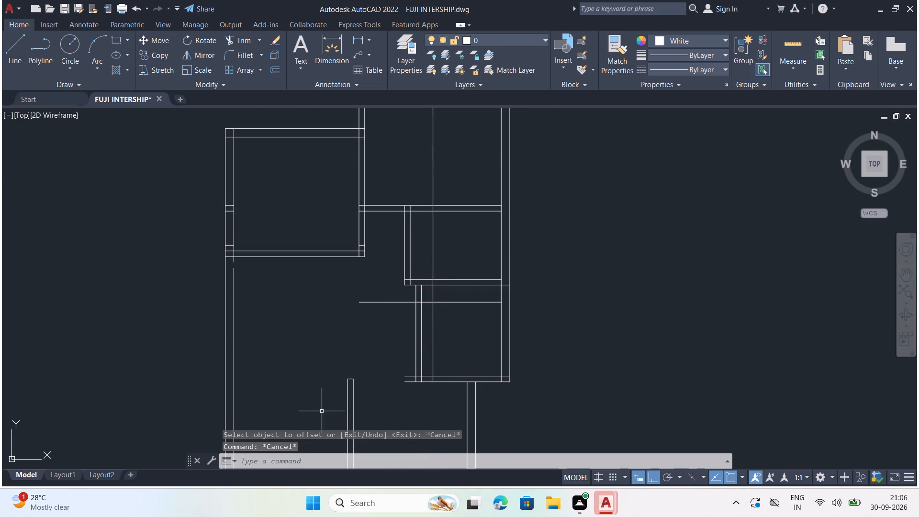
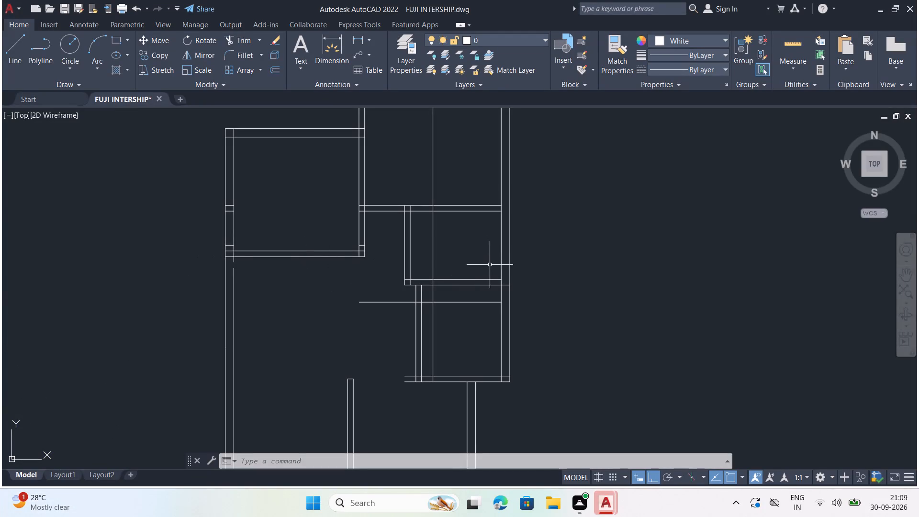
Erase both lines of the kitchen's west wall, between the bath's south wall and the kitchen's south wall.
scroll(491, 264, "down", 1)
scroll(447, 256, "up", 1)
left_click(459, 252)
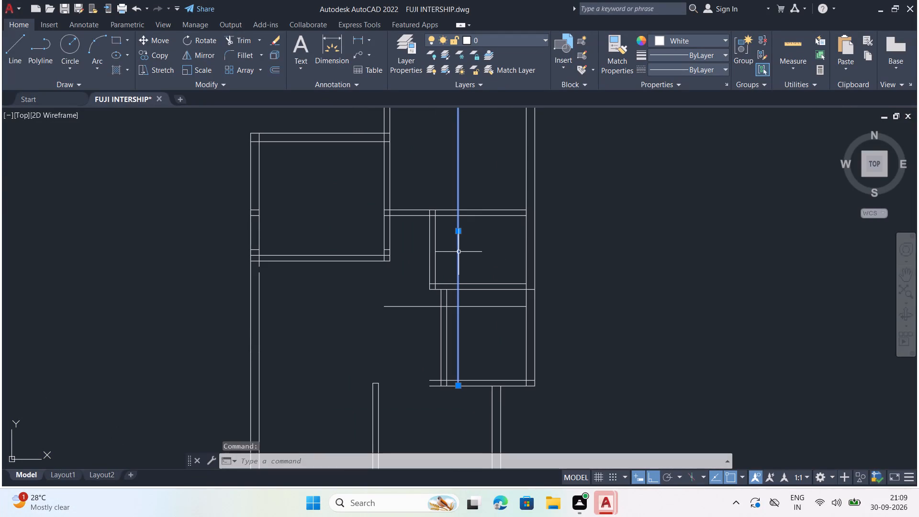
key("Escape")
scroll(446, 328, "up", 1)
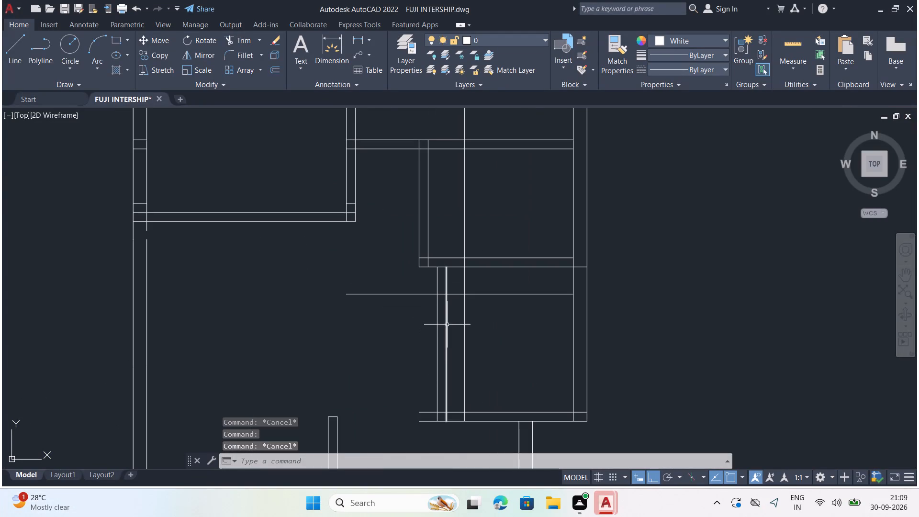
left_click_drag(448, 321, 439, 325)
left_click(419, 336)
key("Delete")
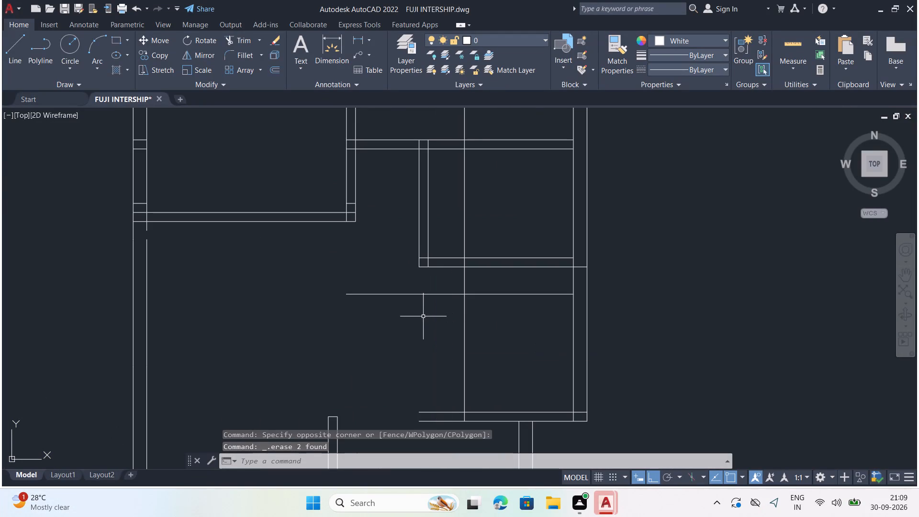
Erase the outer line of the bath's west wall and offset its inner line 6" west to replace it.
left_click(419, 224)
key("Delete")
key("o")
key("Return")
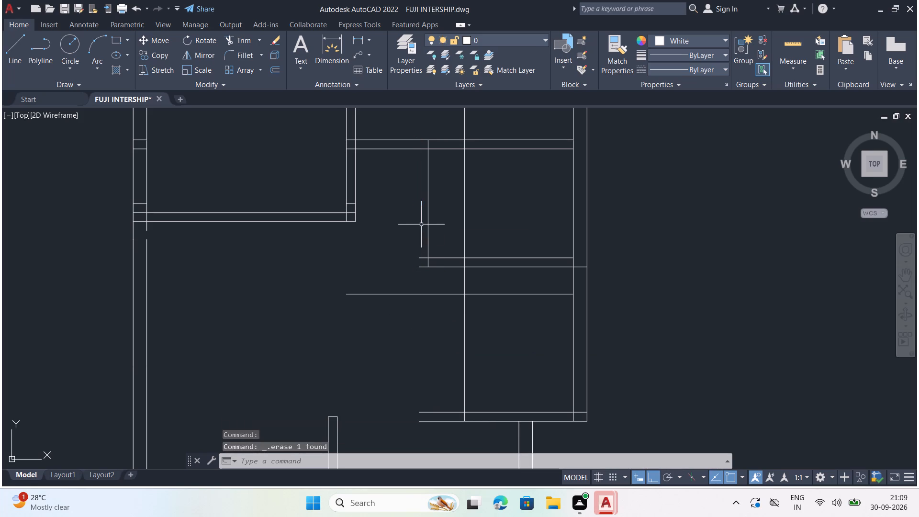
type("6\"")
key("Return")
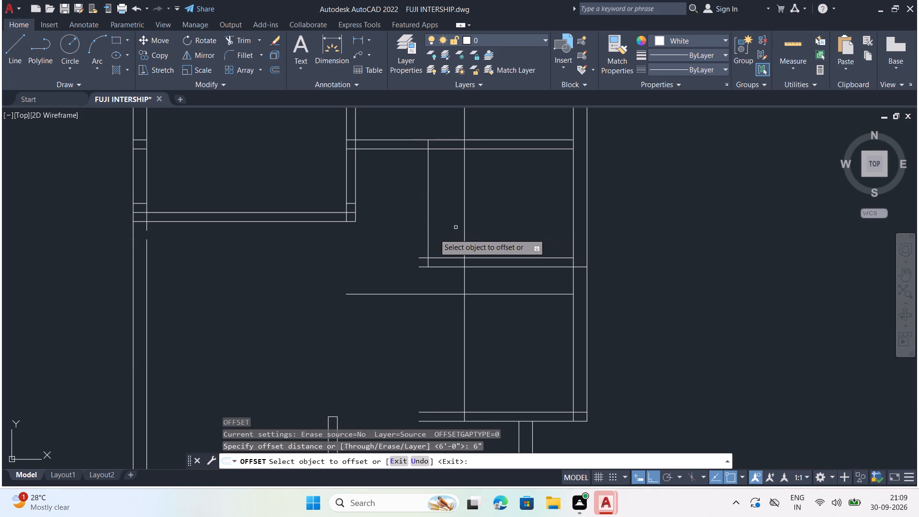
left_click(429, 233)
left_click(402, 238)
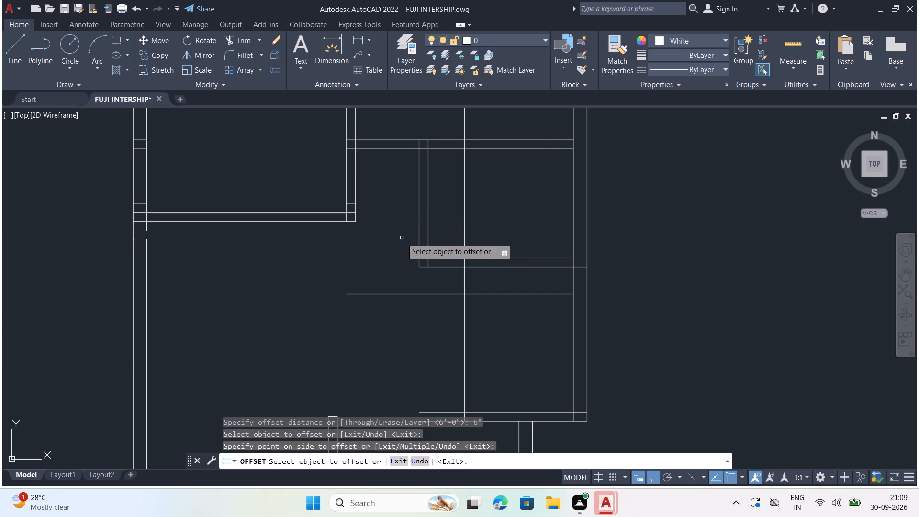
key("Escape")
Extend both lines of the bath's west wall south to the outer line of the kitchen's south wall.
key("e")
key("x")
key("Return")
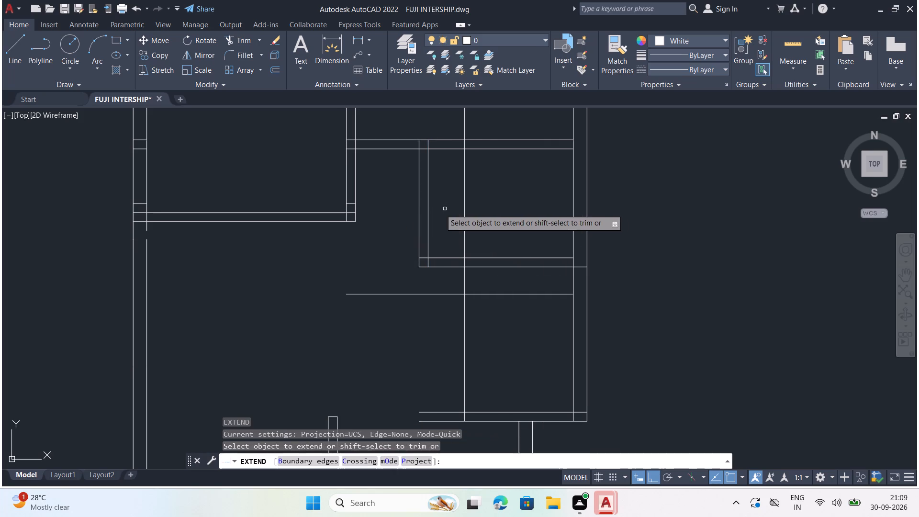
left_click(438, 221)
left_click(389, 247)
left_click_drag(442, 278, 432, 278)
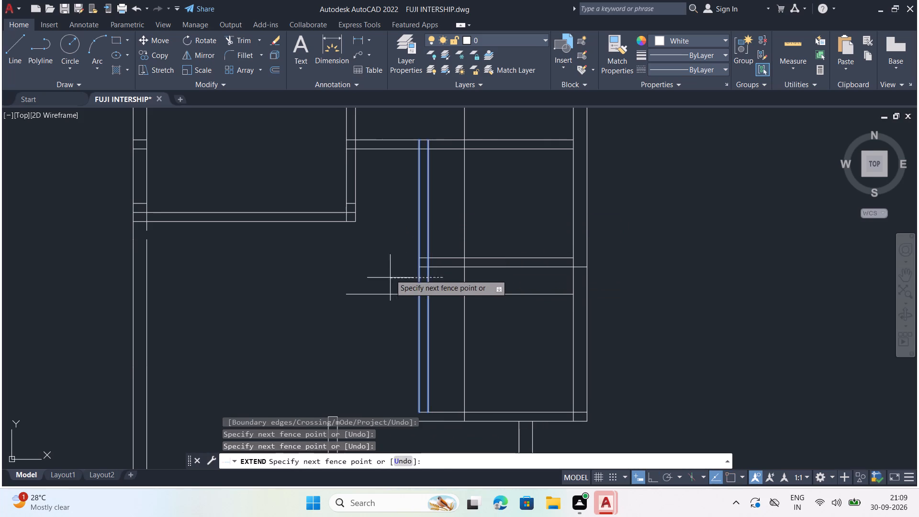
left_click(391, 271)
scroll(431, 252, "down", 2)
scroll(433, 302, "up", 1)
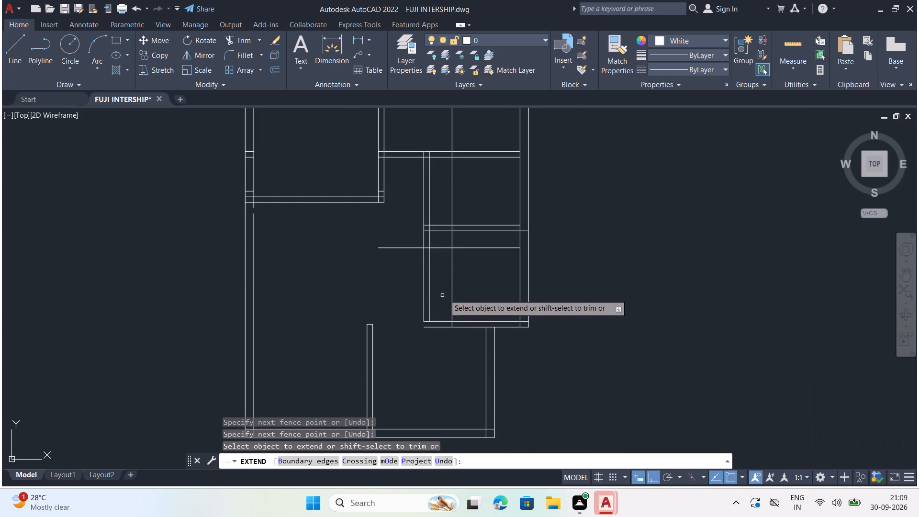
left_click(444, 295)
left_click(407, 296)
key("Escape")
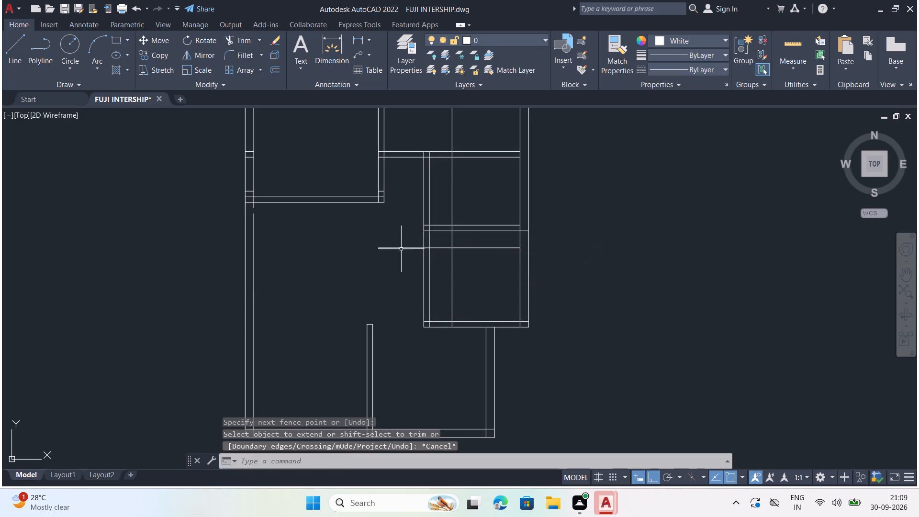
Erase the horizontal 8' offset line that crosses the kitchen just below the bath.
scroll(407, 251, "up", 1)
left_click(411, 241)
left_click(390, 258)
scroll(402, 293, "down", 1)
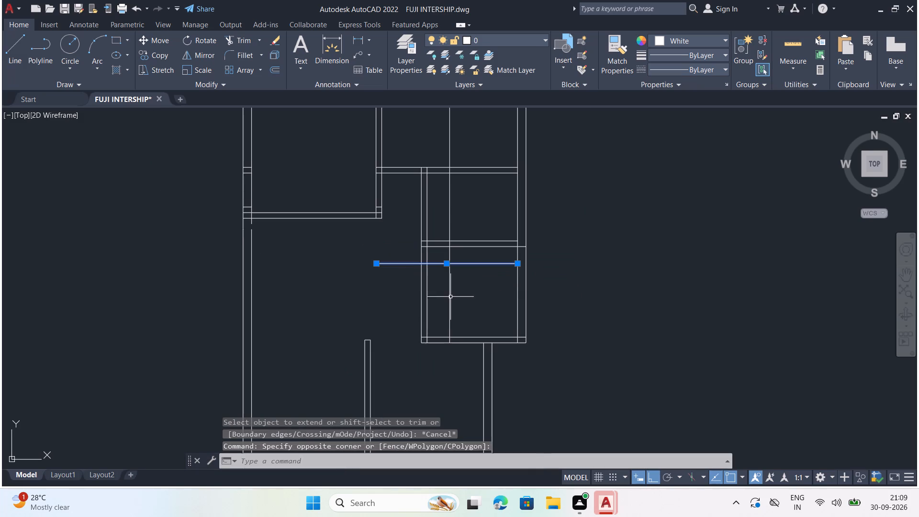
key("Delete")
Trim the vertical 6' offset line inside the wall between bath and kitchen and where it crosses the master bedroom.
type("tr")
key("Return")
scroll(514, 226, "up", 1)
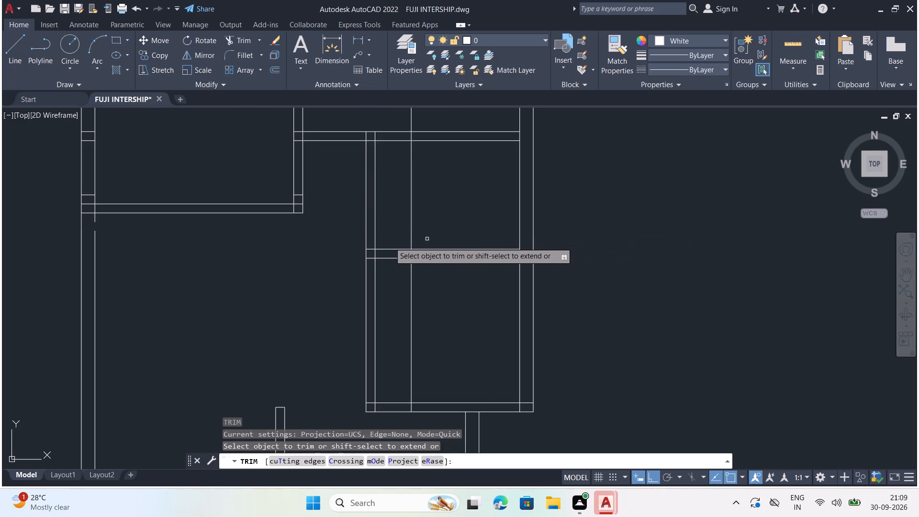
scroll(392, 249, "up", 1)
left_click(421, 256)
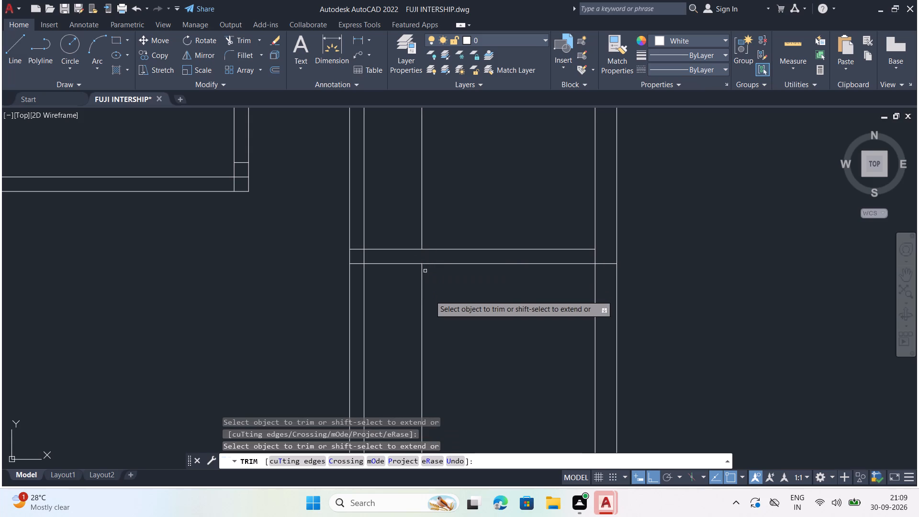
scroll(430, 295, "down", 3)
left_click(434, 216)
left_click(421, 222)
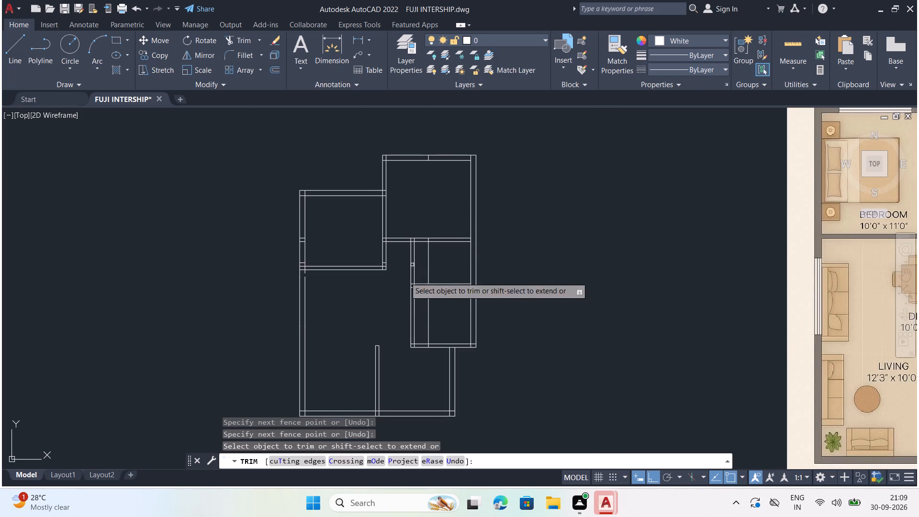
key("Escape")
Erase the leftover piece of the vertical 6' offset line inside the kitchen.
left_click(429, 321)
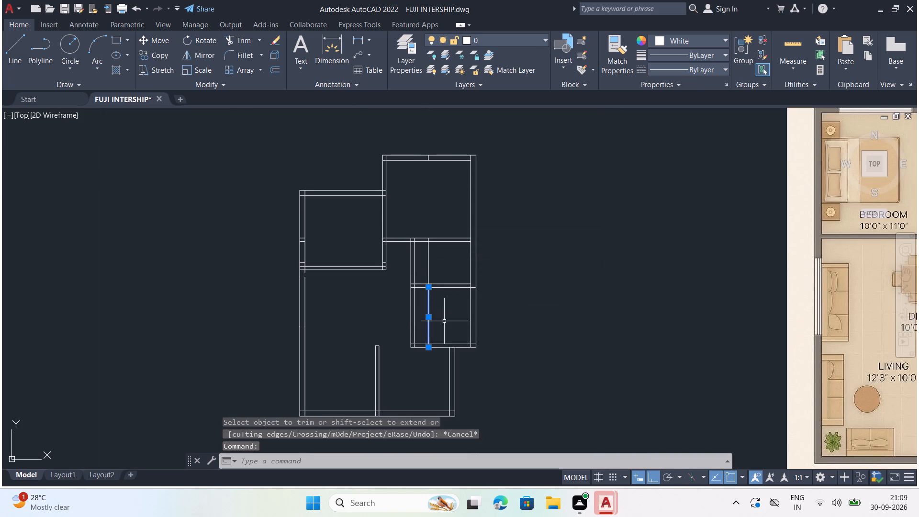
key("Delete")
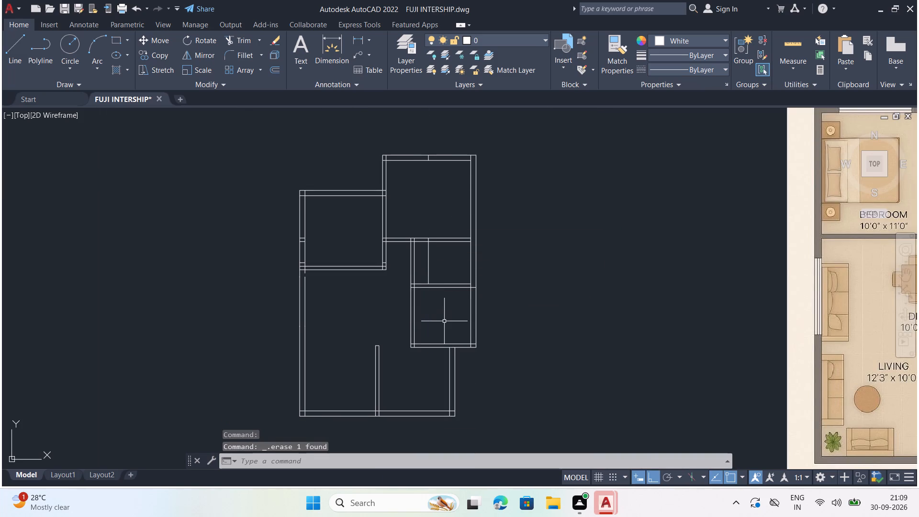
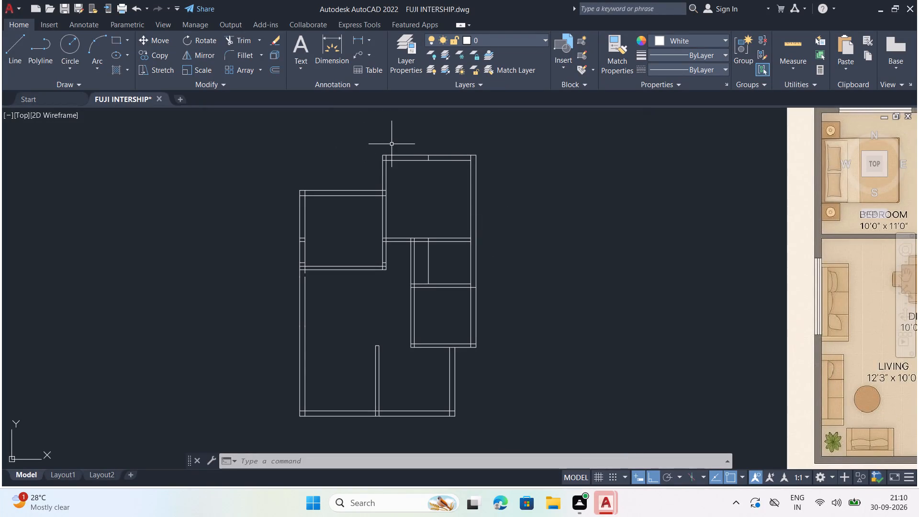
Extend the inner line of the dining area's west wall north to the south wall of the west bedroom.
scroll(304, 326, "up", 1)
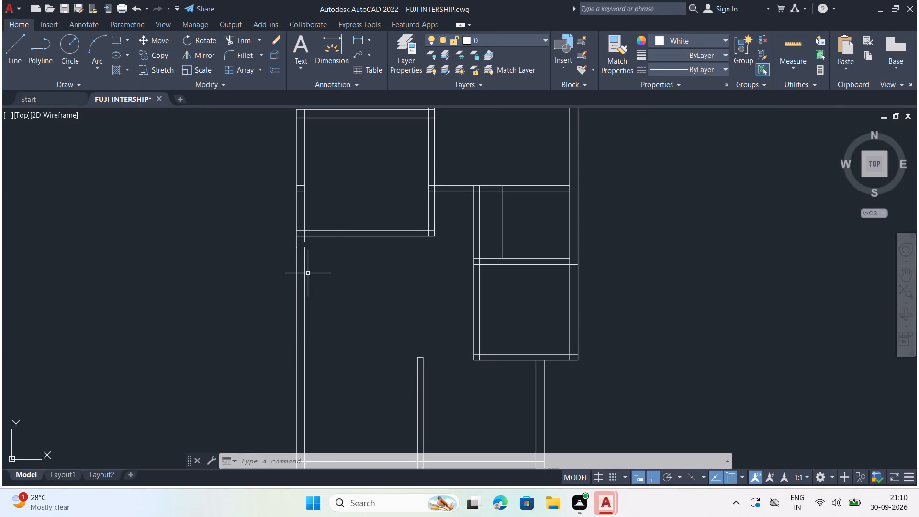
type("ex")
key("Return")
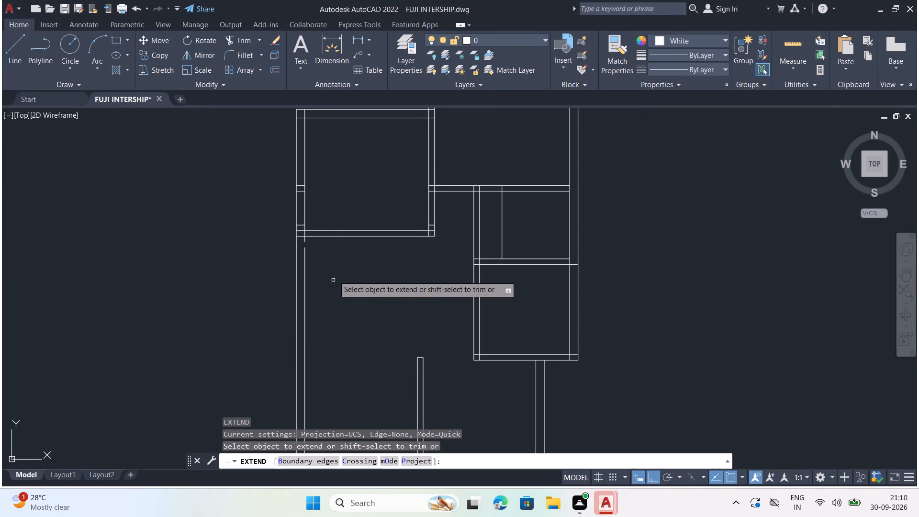
left_click(305, 274)
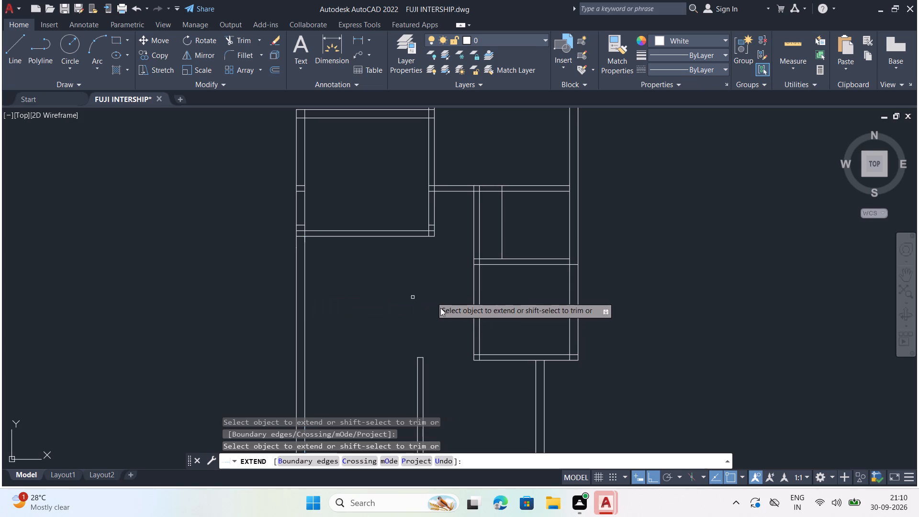
key("Escape")
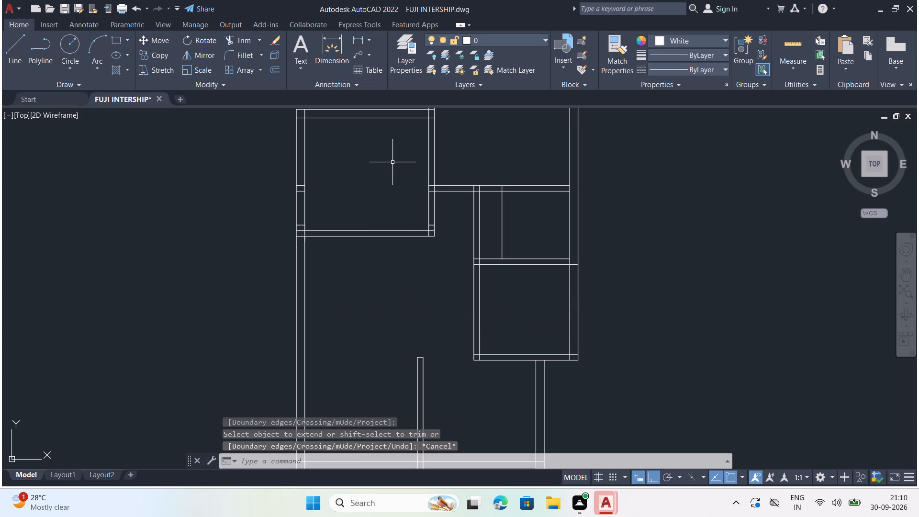
Compare the drafted walls with the reference floor plan image, examining the south bedroom, kitchen, bath, master bedroom and west bedroom.
scroll(367, 203, "down", 2)
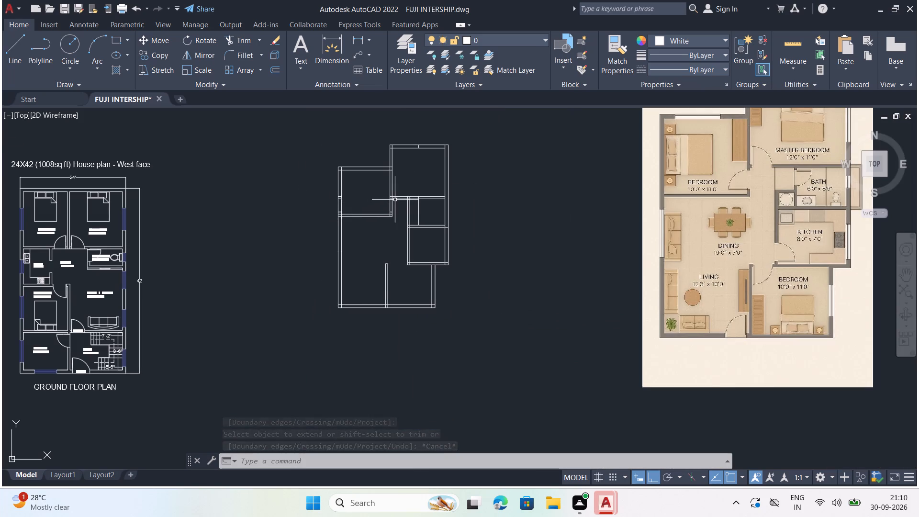
scroll(387, 286, "up", 1)
scroll(423, 269, "up", 1)
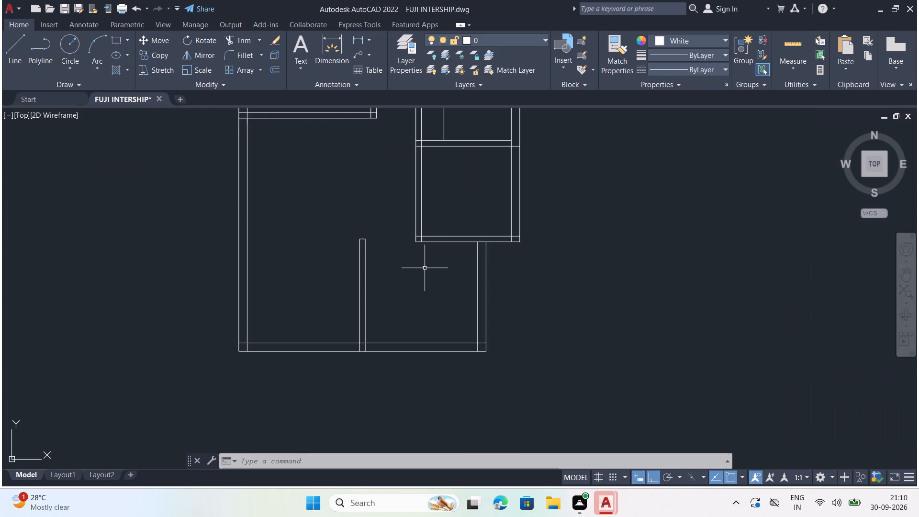
scroll(368, 241, "down", 4)
scroll(498, 254, "up", 1)
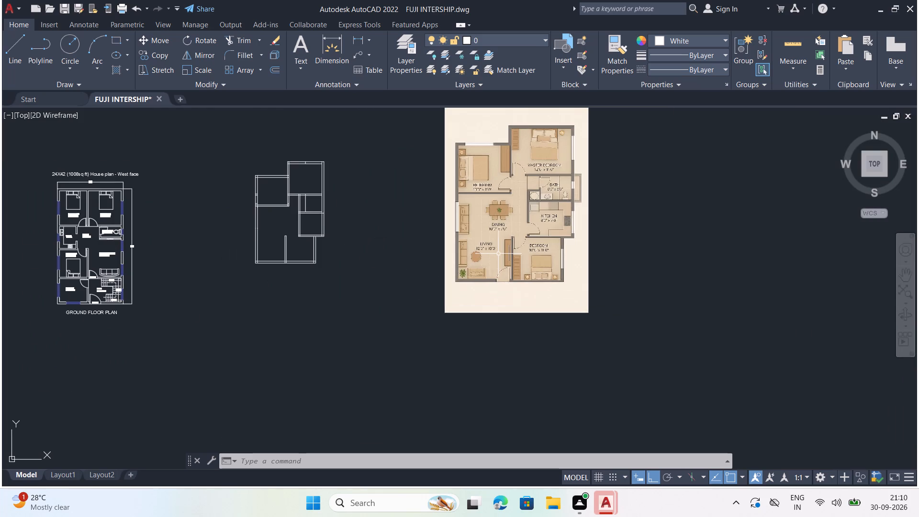
scroll(523, 268, "up", 2)
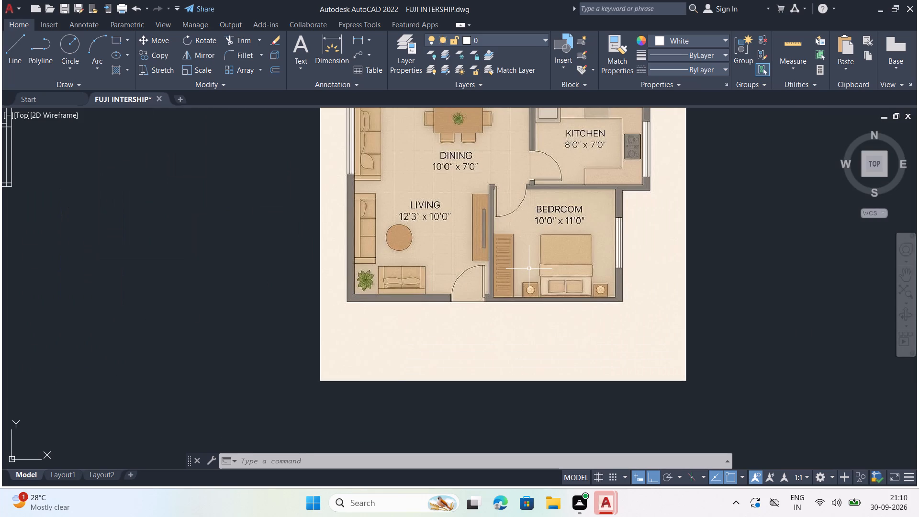
scroll(527, 271, "down", 1)
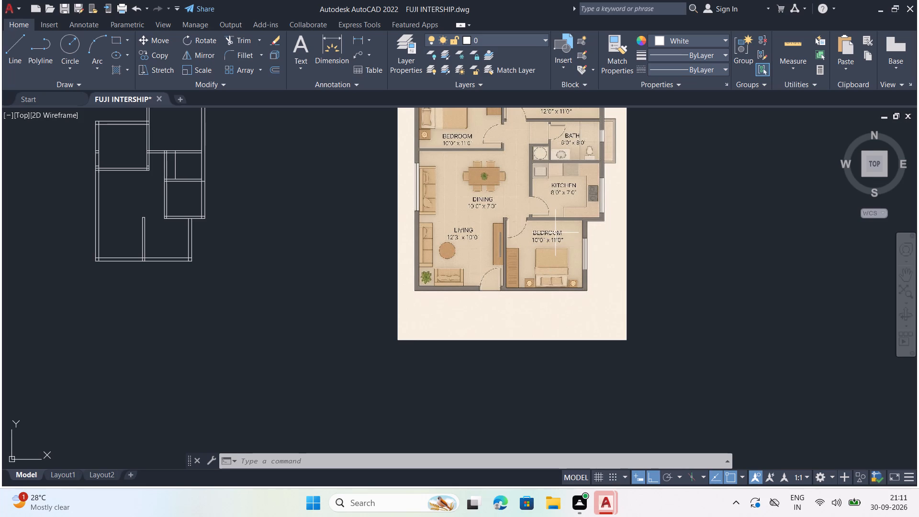
scroll(555, 233, "down", 1)
scroll(543, 127, "up", 1)
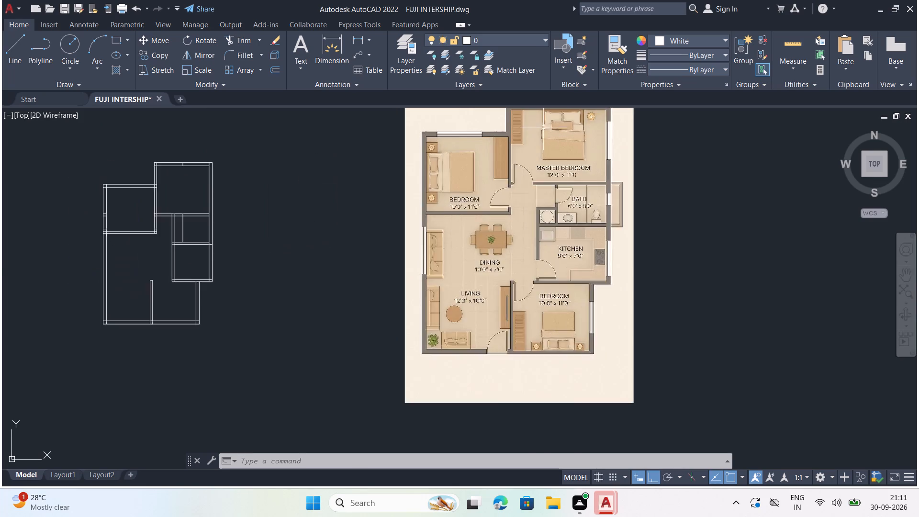
scroll(543, 127, "up", 1)
scroll(475, 275, "down", 1)
scroll(521, 155, "up", 1)
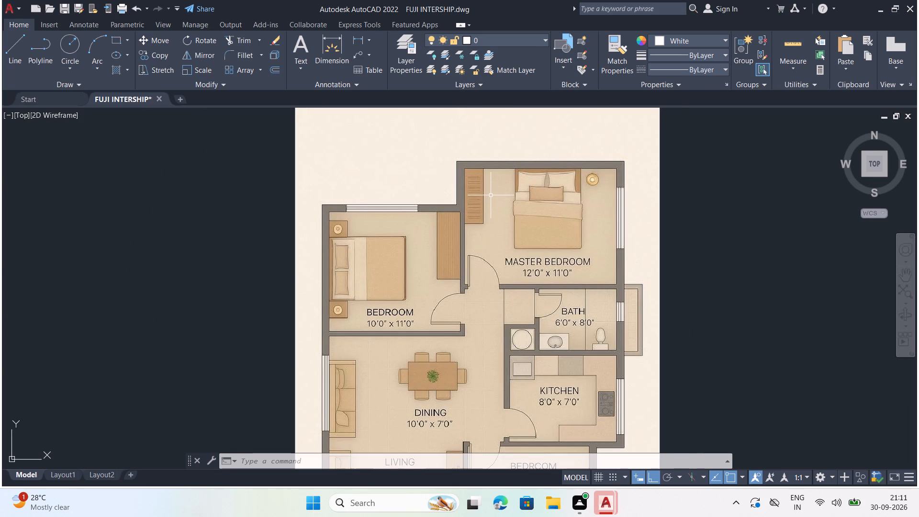
scroll(491, 195, "up", 1)
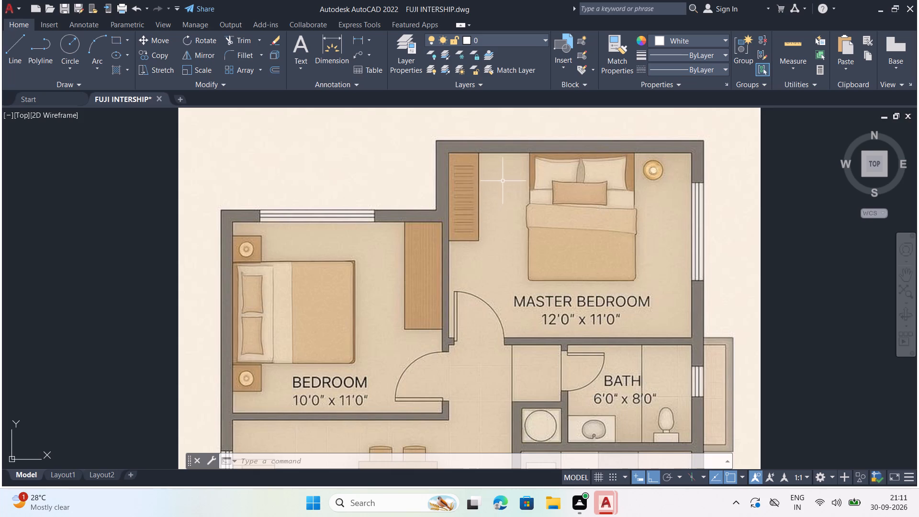
scroll(502, 182, "down", 1)
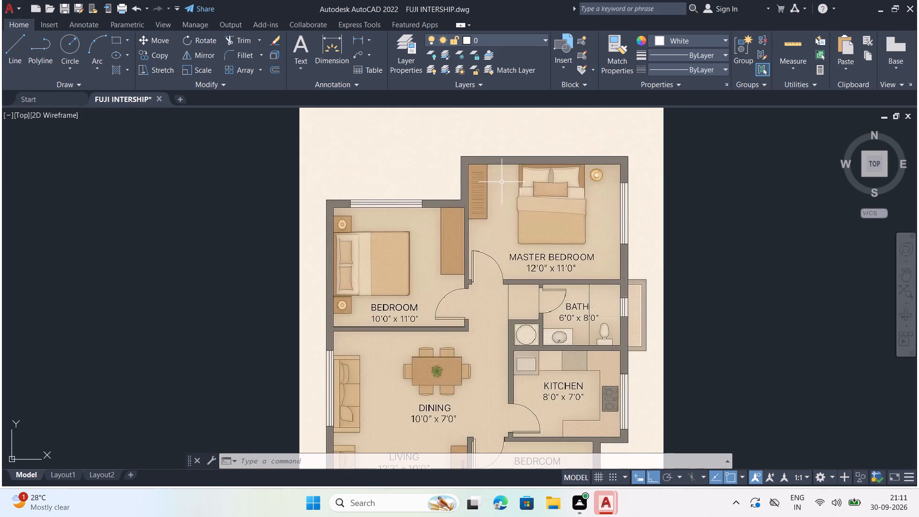
scroll(502, 178, "down", 1)
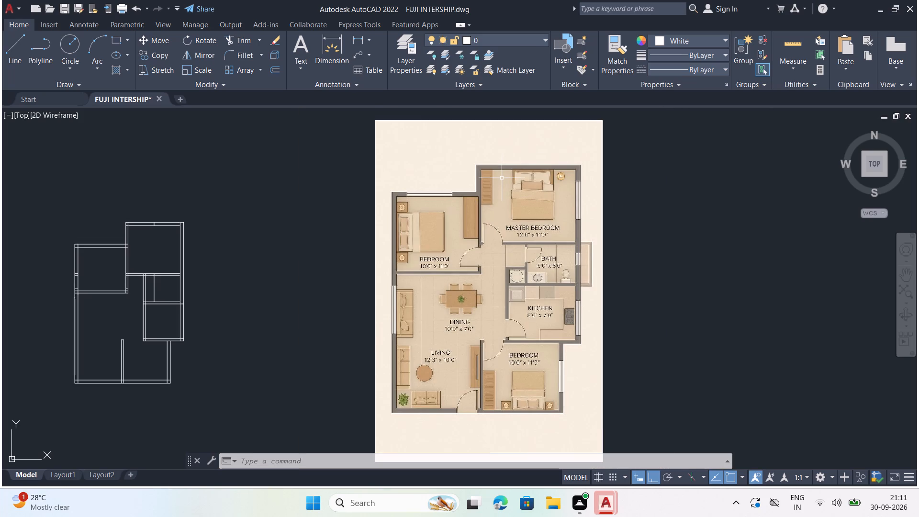
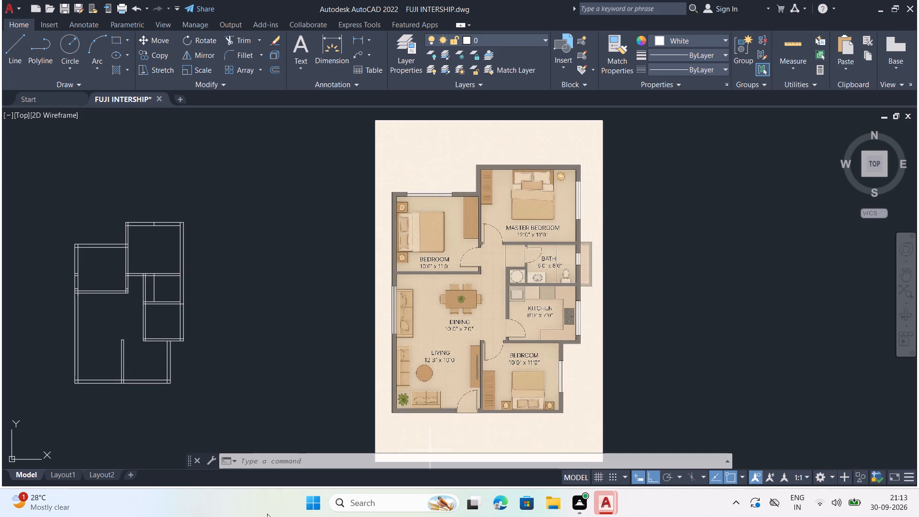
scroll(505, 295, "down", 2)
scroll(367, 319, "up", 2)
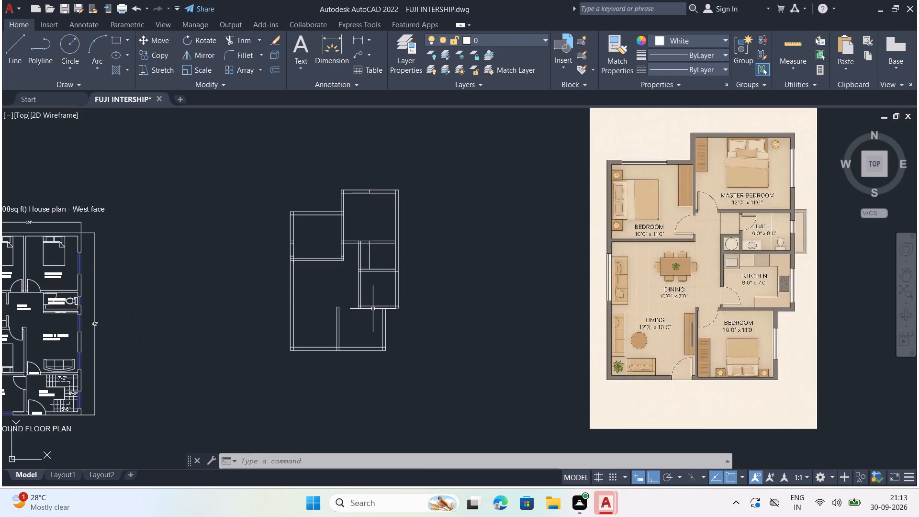
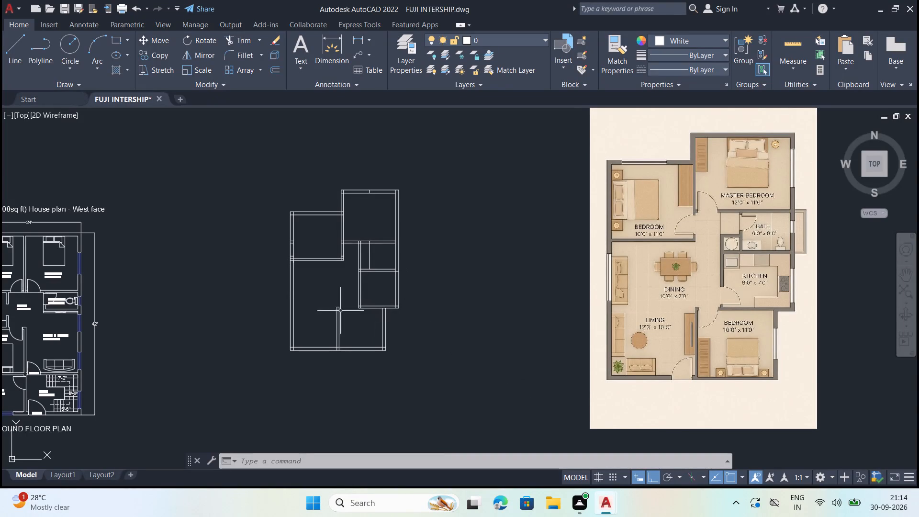
Offset the lower line of the wall between the master bedroom and bath 4" downward.
scroll(307, 285, "up", 1)
scroll(392, 225, "up", 2)
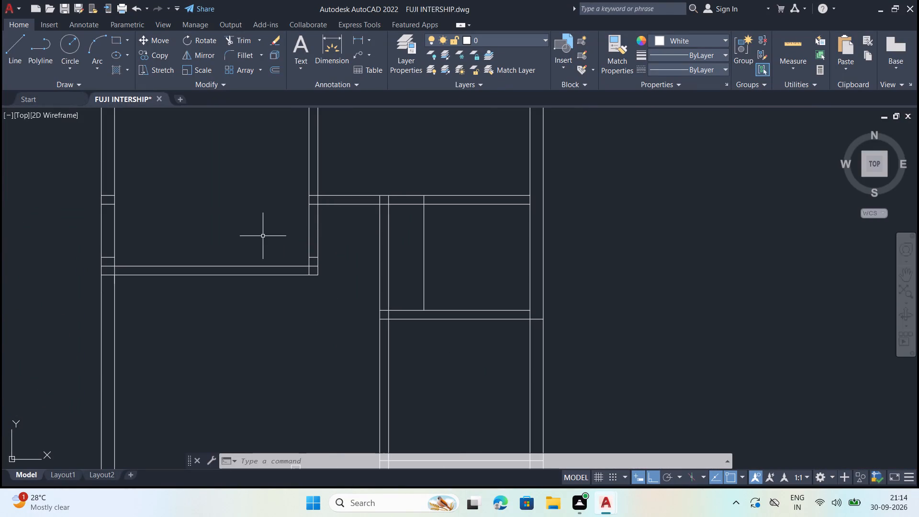
key("o")
key("Return")
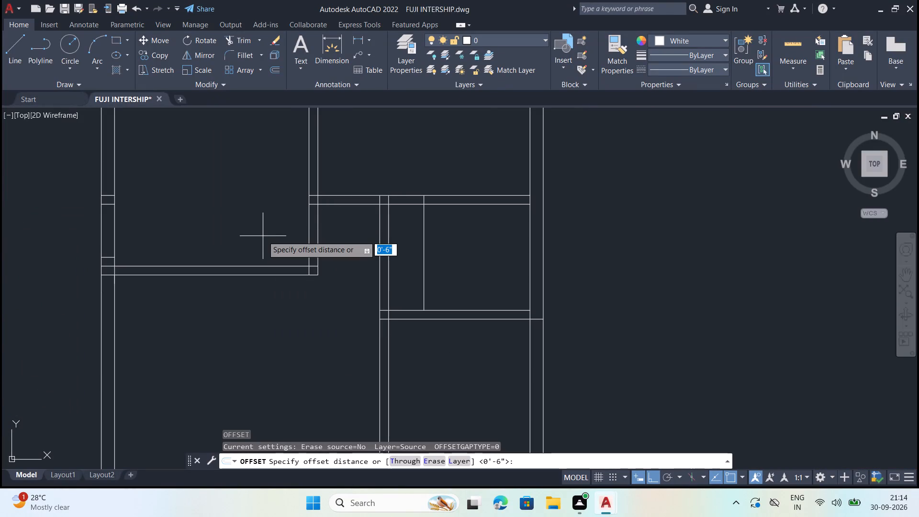
type("4\"")
key("Return")
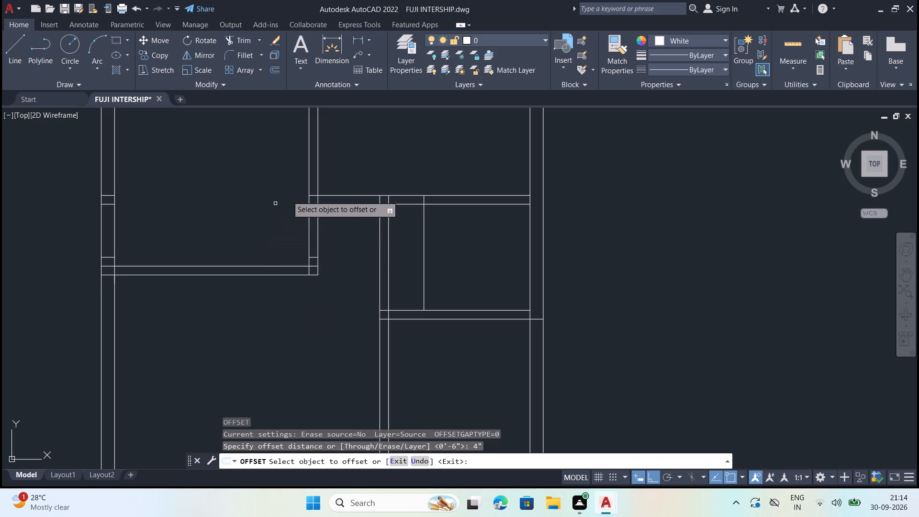
scroll(307, 209, "up", 1)
left_click(316, 201)
left_click(319, 224)
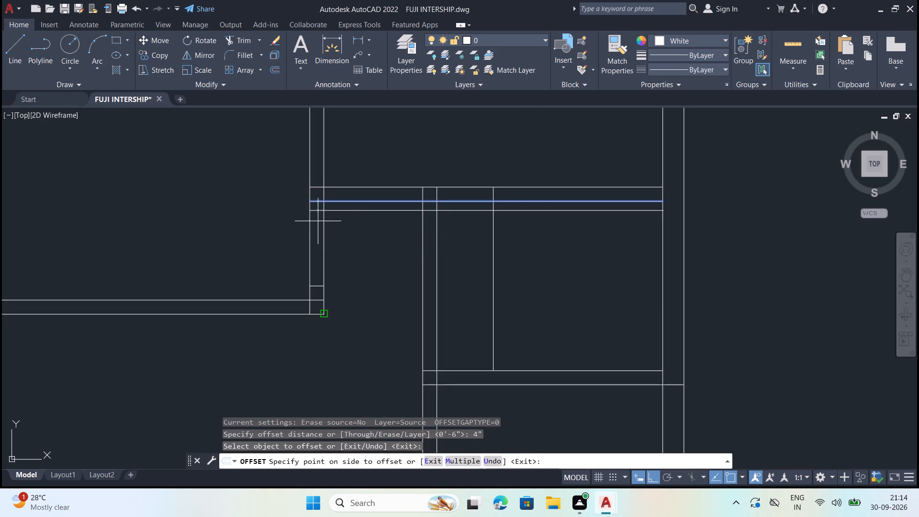
key("Escape")
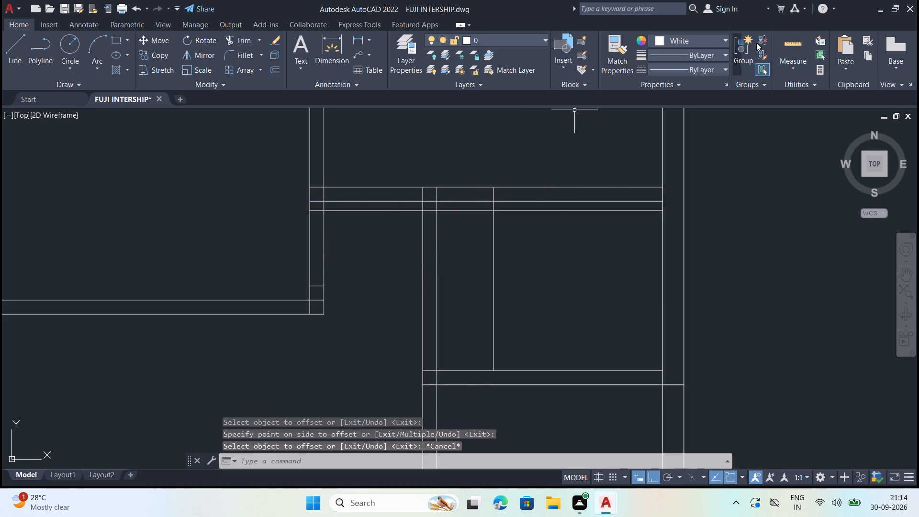
Measure the wall thickness and passage width between the upper-left bedroom wall and the bath's corridor-side wall.
left_click(777, 42)
scroll(368, 200, "up", 1)
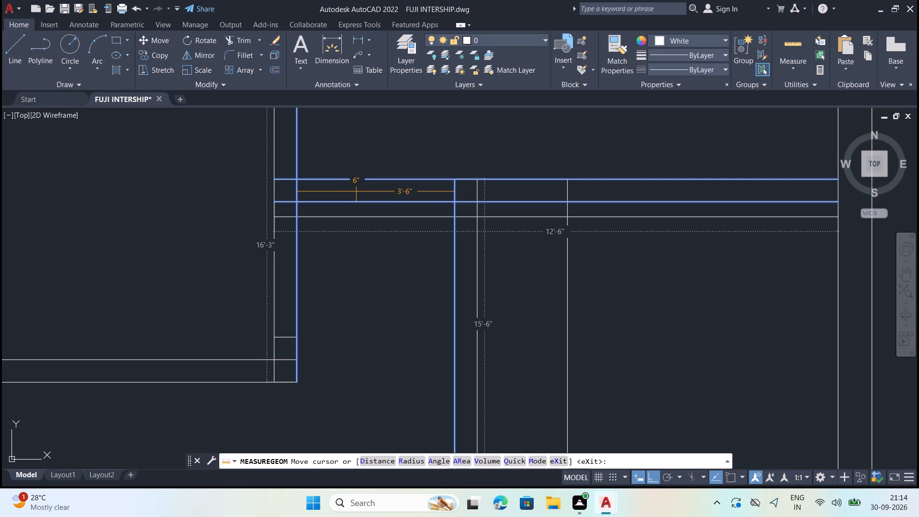
key("Escape")
Offset the bedroom wall's passage face and the bath's outer wall line 3" into the passage to mark the door jambs.
key("o")
key("Return")
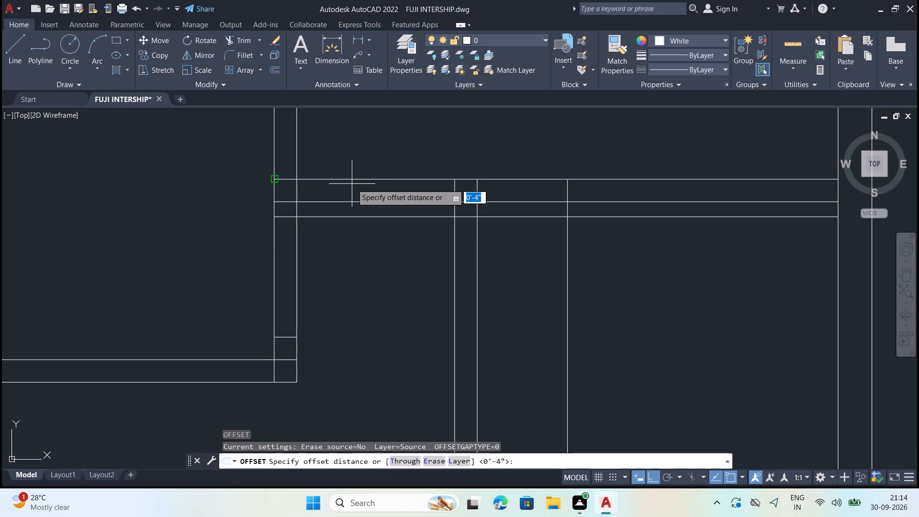
type("3\"")
key("Return")
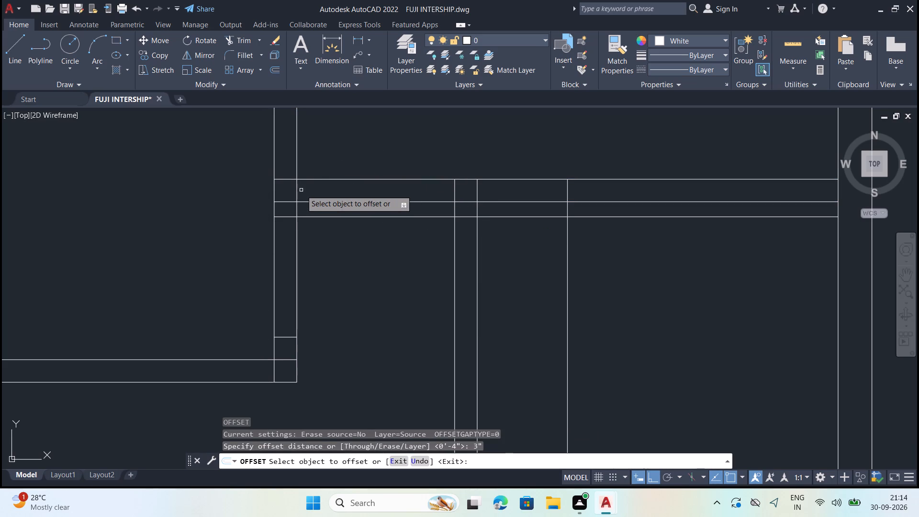
left_click(298, 191)
left_click(320, 192)
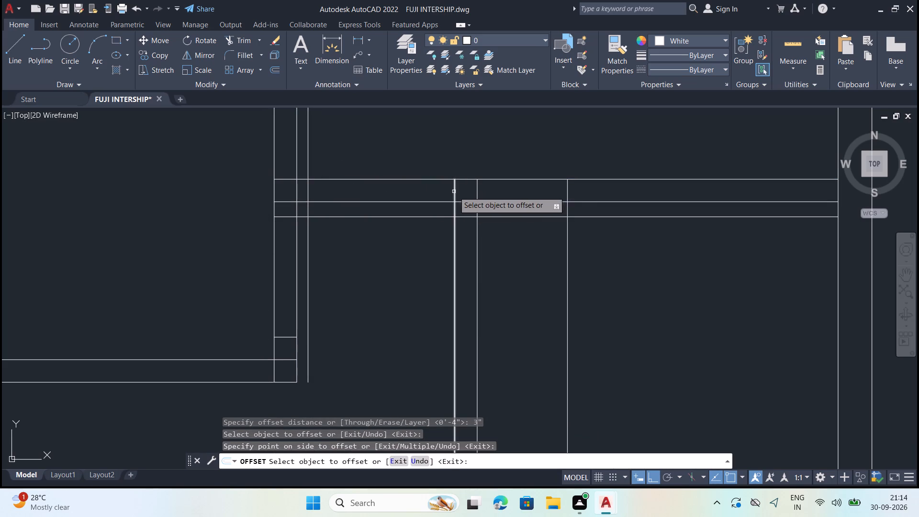
left_click(454, 191)
left_click(387, 182)
key("Escape")
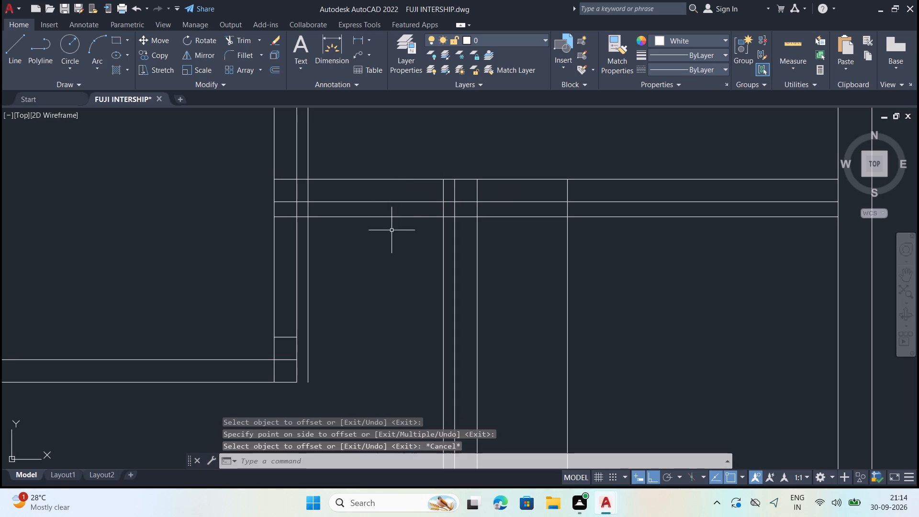
Trim the three horizontal wall lines between the two jamb lines to open the master bedroom doorway.
key("t")
key("r")
key("Return")
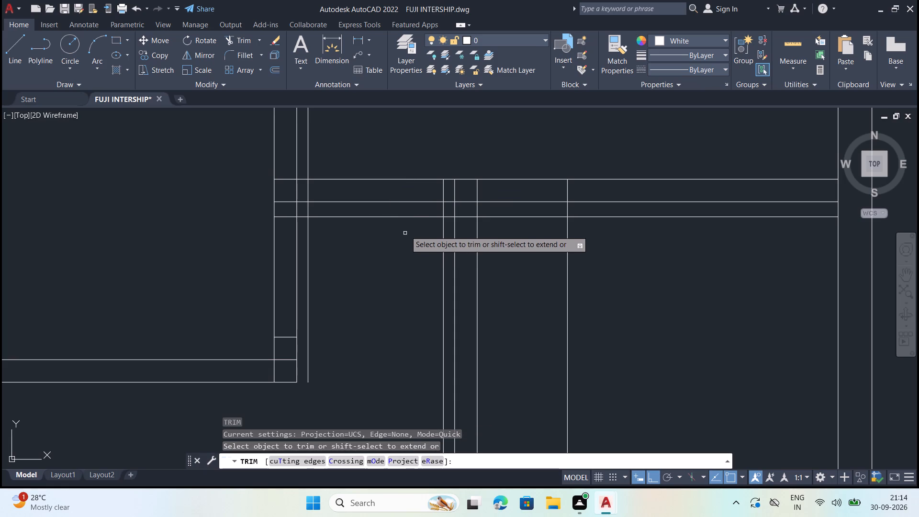
left_click(411, 229)
scroll(411, 229, "down", 1)
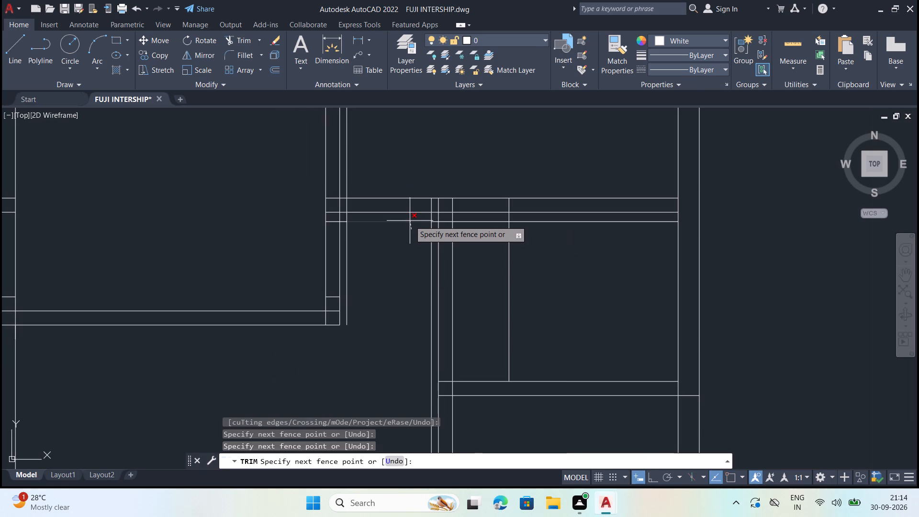
left_click(410, 221)
left_click(405, 219)
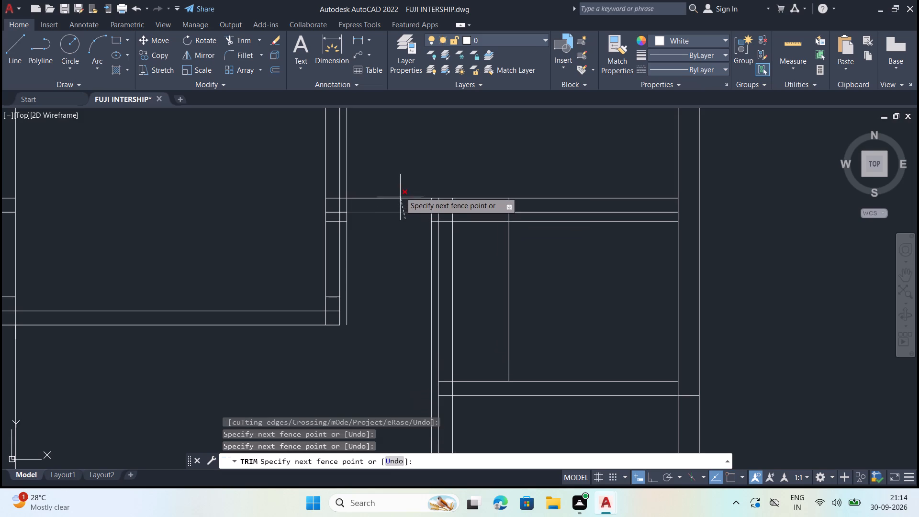
left_click(400, 192)
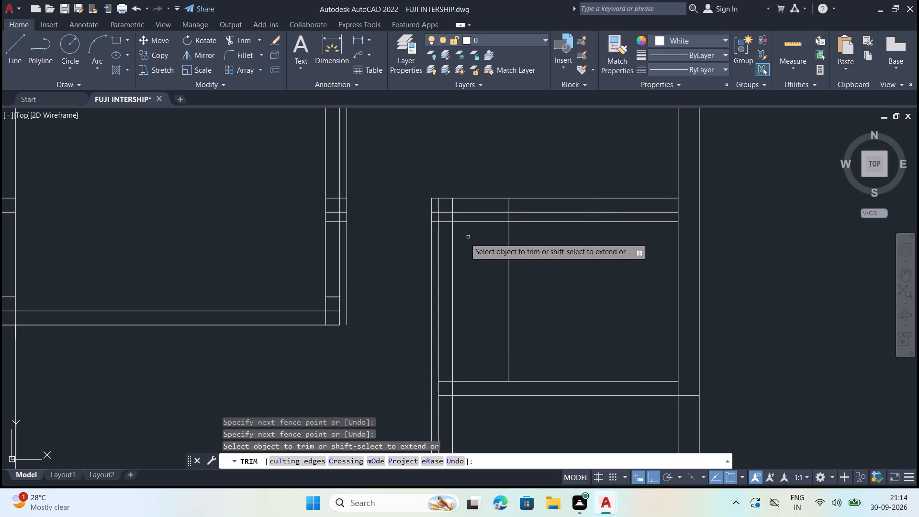
Trim the jamb line at the bedroom wall to a short stub and clear the master bedroom wall's two lines crossing that bedroom wall.
scroll(344, 219, "up", 1)
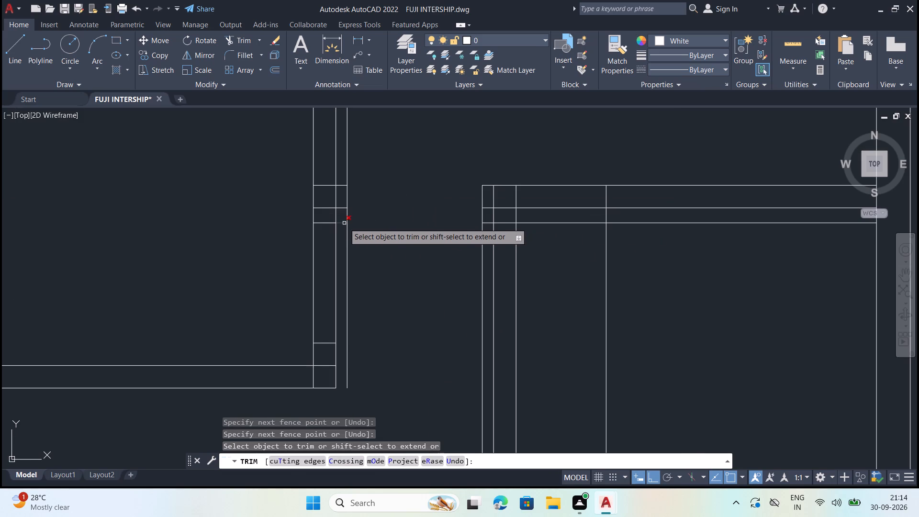
left_click(344, 224)
left_click(347, 214)
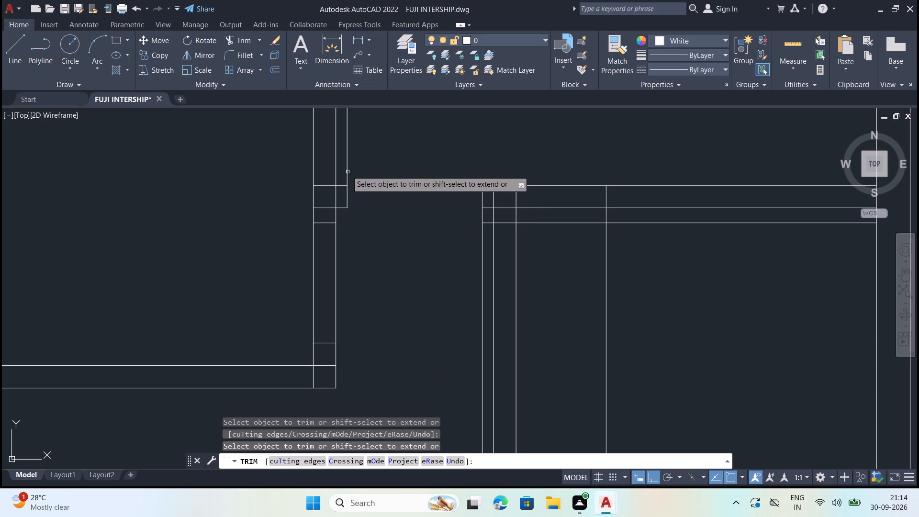
left_click(347, 170)
left_click_drag(329, 191, 329, 186)
left_click(330, 180)
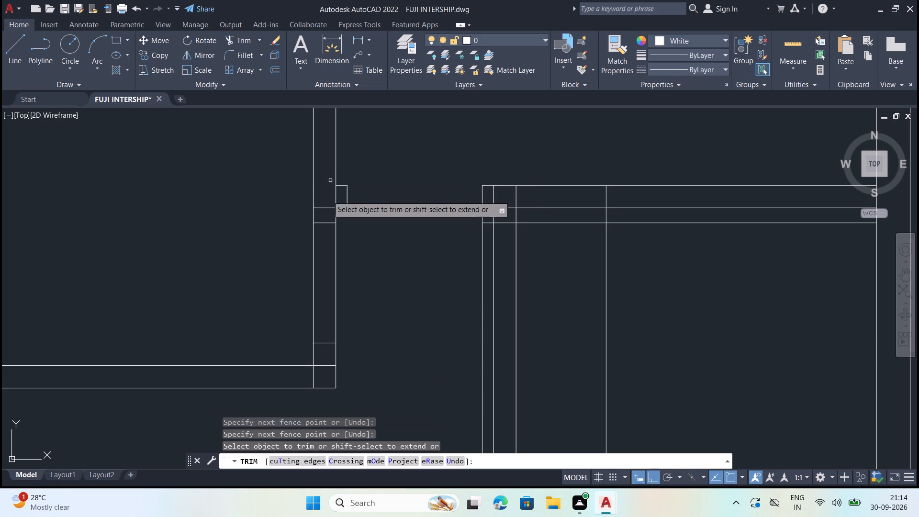
left_click(327, 207)
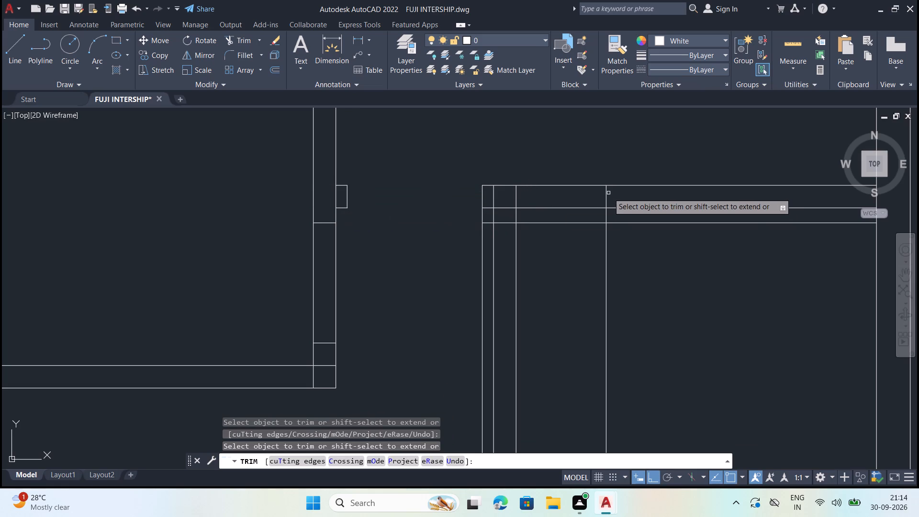
Trim the bath's two inner vertical lines where they run through the thickness of the master bedroom's lower wall.
scroll(507, 225, "up", 1)
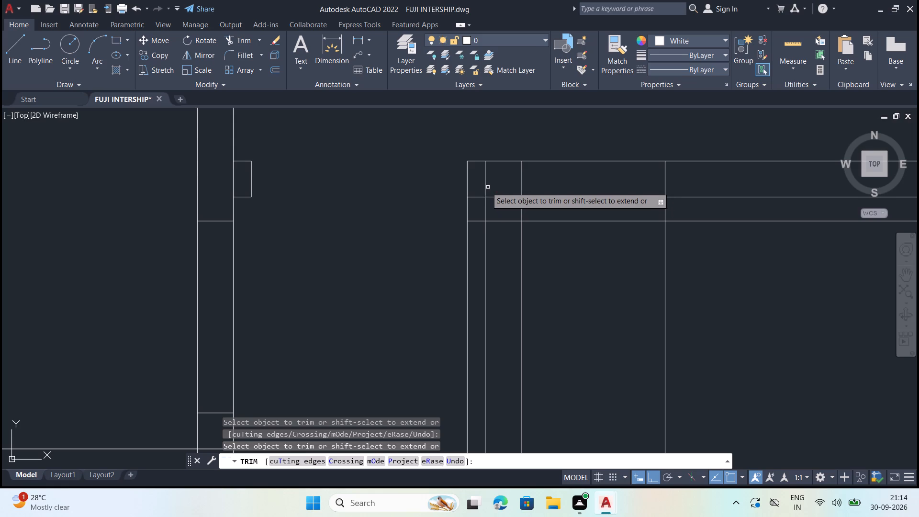
scroll(506, 181, "down", 1)
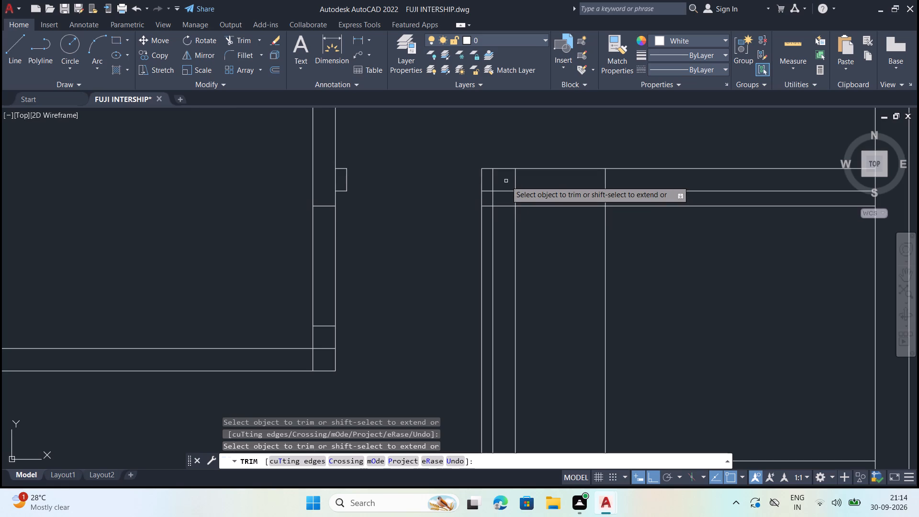
left_click(516, 179)
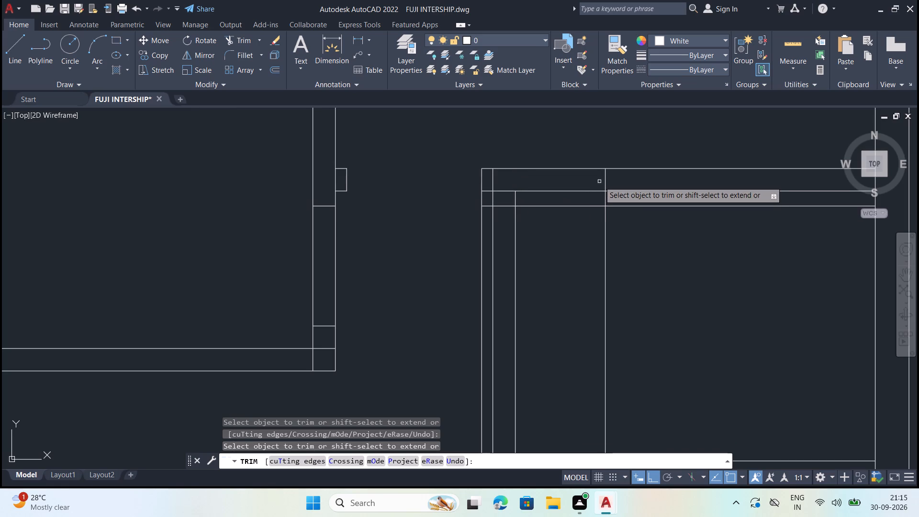
left_click(605, 181)
key("Escape")
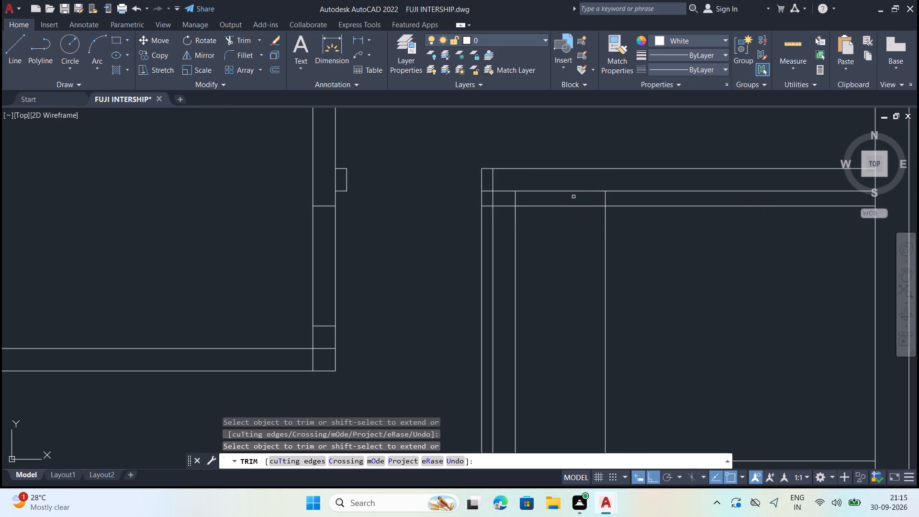
Delete the remaining piece of the 4" offset line inside the bath.
left_click(560, 206)
key("Delete")
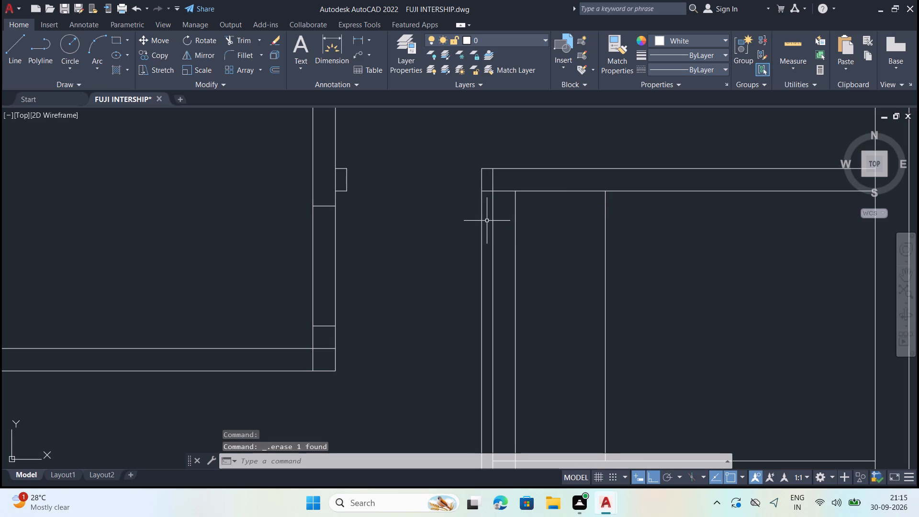
Trim the 3" jamb line and the bath's outer corridor-side line below the master bedroom wall.
type("tr")
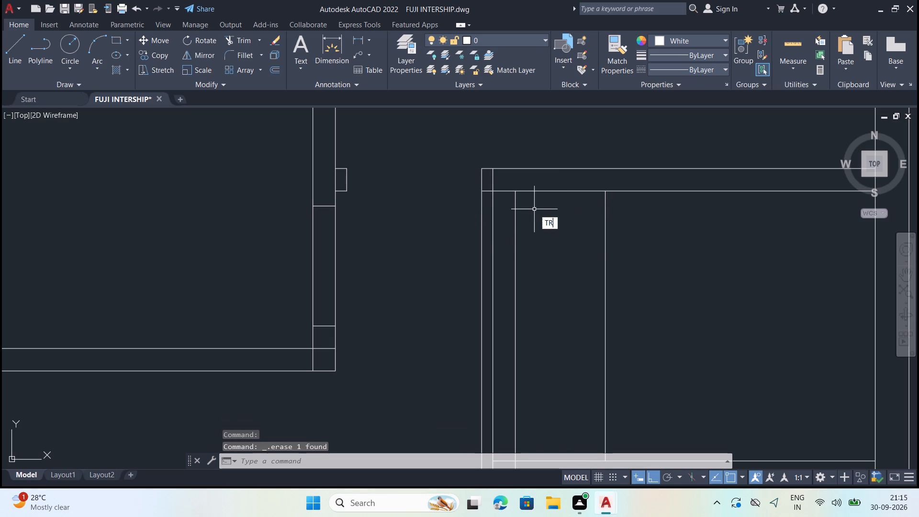
key("Return")
left_click(482, 225)
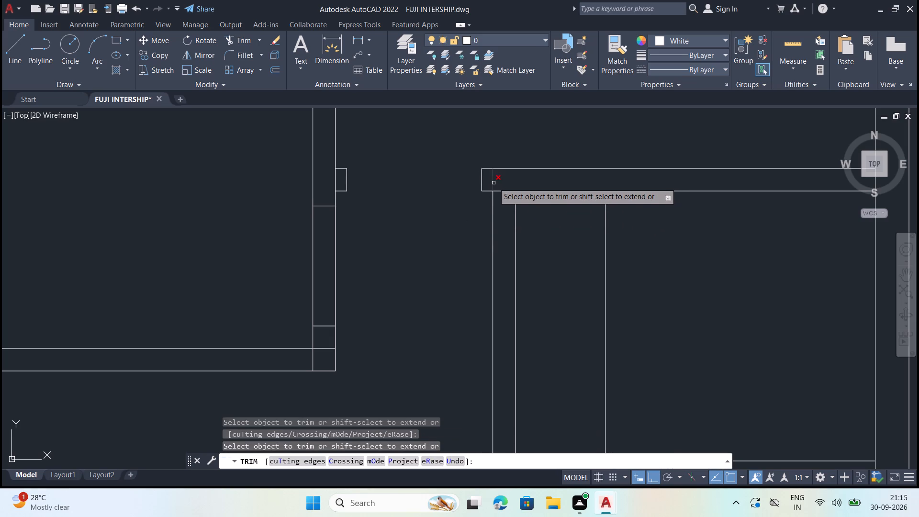
left_click(493, 231)
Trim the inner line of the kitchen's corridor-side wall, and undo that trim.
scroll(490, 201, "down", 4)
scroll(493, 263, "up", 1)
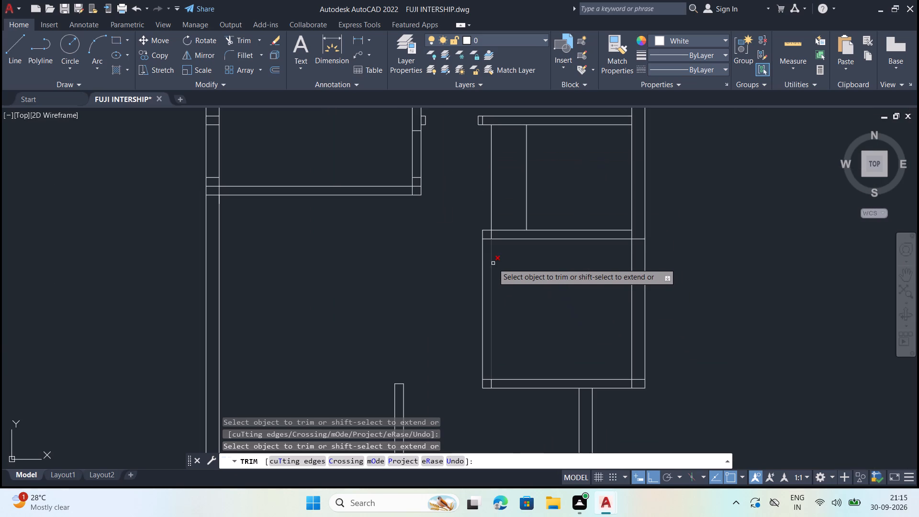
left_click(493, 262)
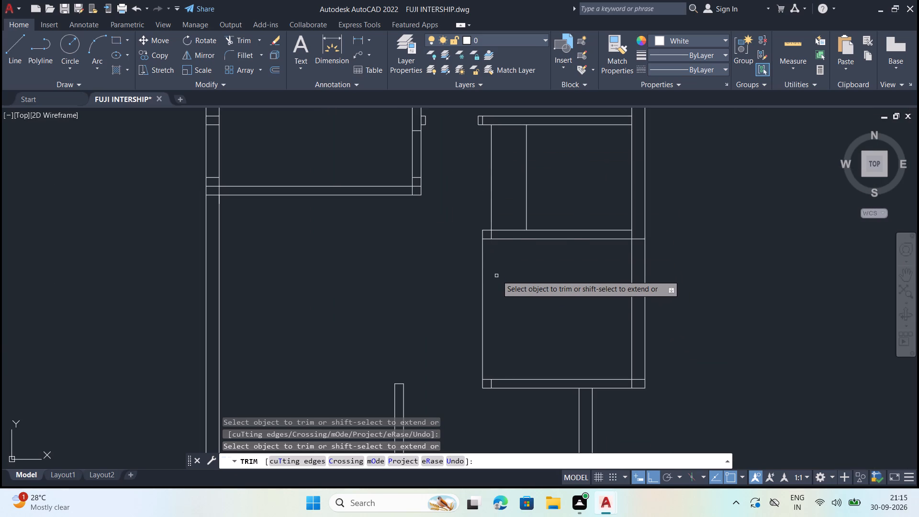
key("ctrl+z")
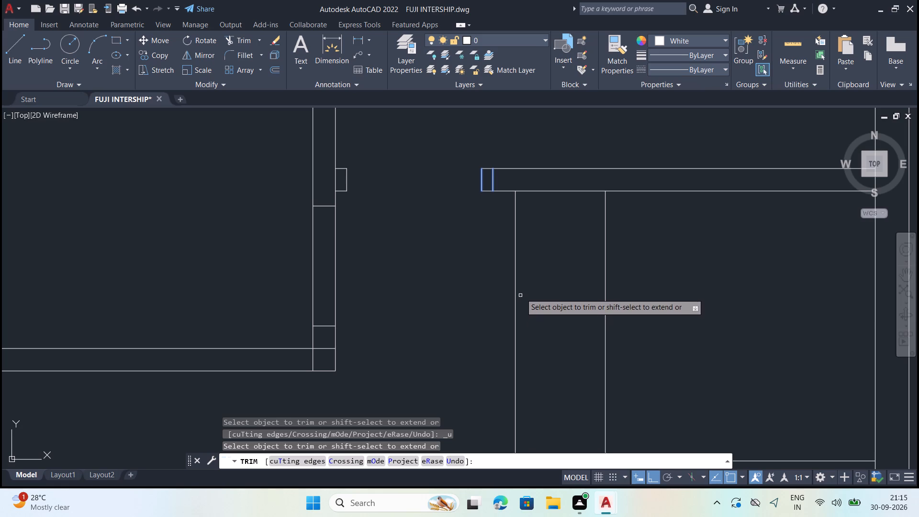
Trim both lines of the upper-left bedroom's passage-side wall between the jamb marks to open its doorway.
scroll(549, 272, "down", 2)
scroll(454, 258, "up", 1)
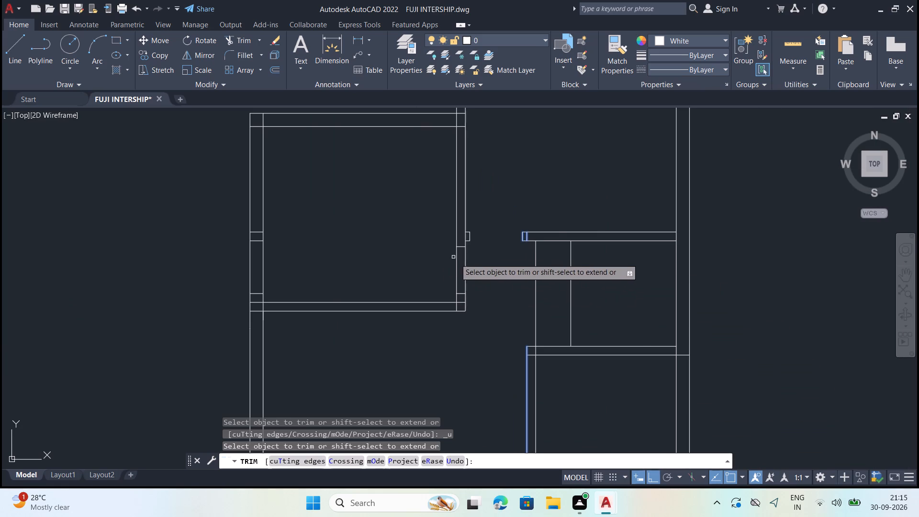
left_click(477, 270)
left_click(444, 275)
Trim the lines crossing the outer wall and its inner face where the upper-left bedroom's bottom wall joins it.
scroll(462, 291, "down", 1)
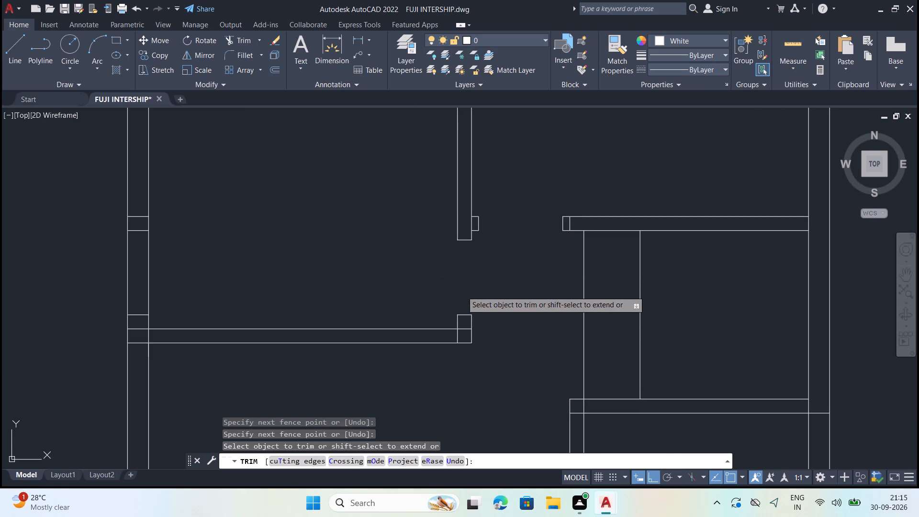
scroll(457, 284, "down", 2)
scroll(382, 302, "up", 5)
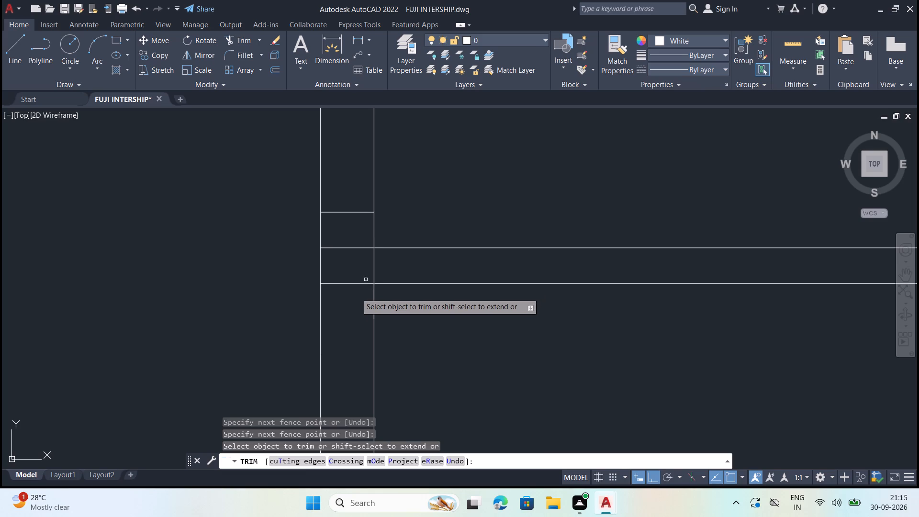
left_click(356, 295)
left_click(335, 188)
left_click(376, 268)
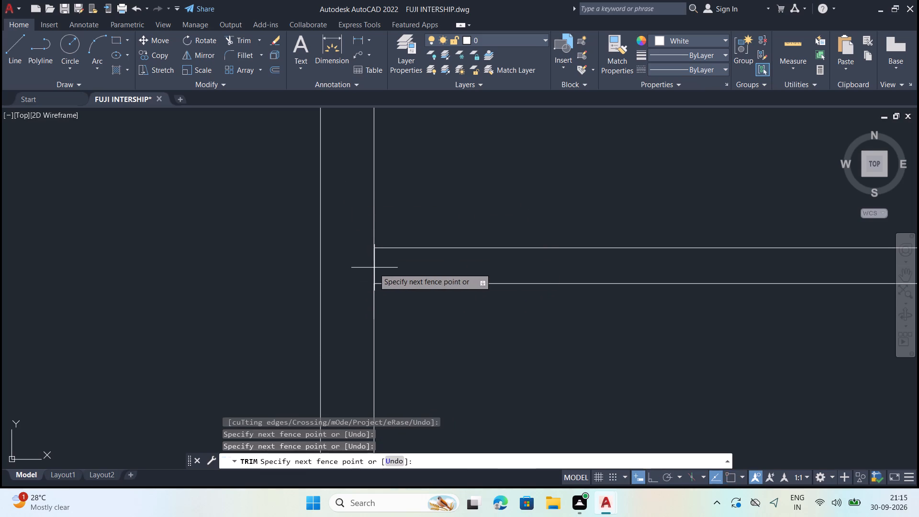
left_click(364, 268)
Trim the overlapping lines inside the corner where the bedroom's bottom wall meets the short wall beside its doorway.
scroll(361, 274, "down", 3)
scroll(652, 258, "up", 3)
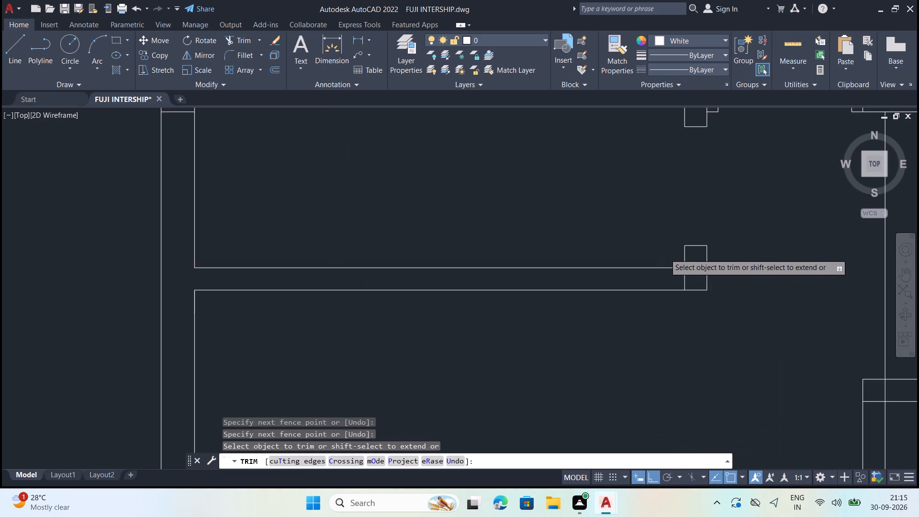
left_click(742, 279)
left_click(731, 304)
left_click_drag(728, 310, 724, 313)
left_click(706, 313)
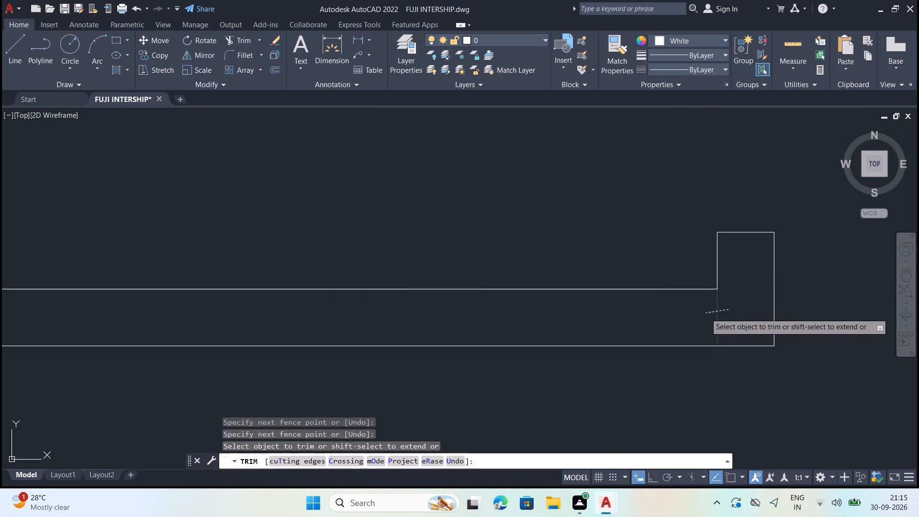
Trim the two leftover line segments crossing the left outer wall alongside the upper-left bedroom.
scroll(673, 335, "down", 3)
scroll(364, 204, "up", 1)
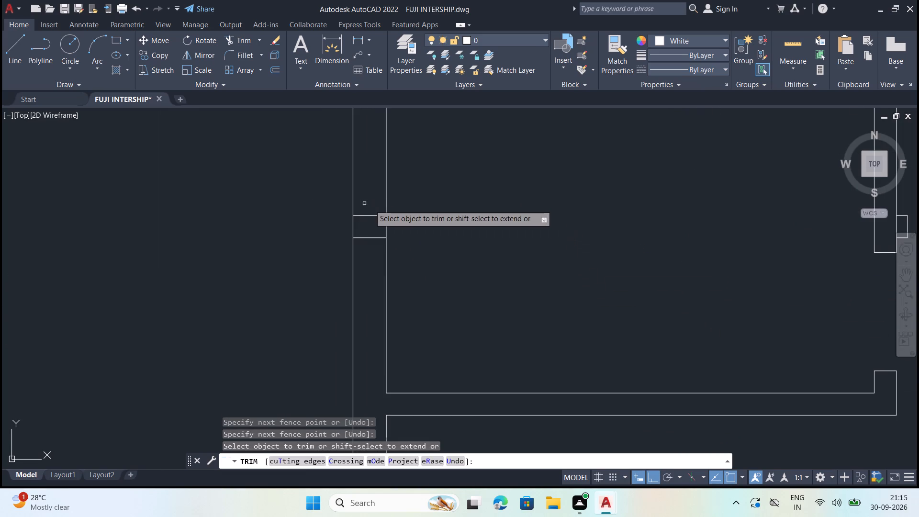
left_click(375, 208)
left_click(366, 262)
scroll(363, 282, "down", 2)
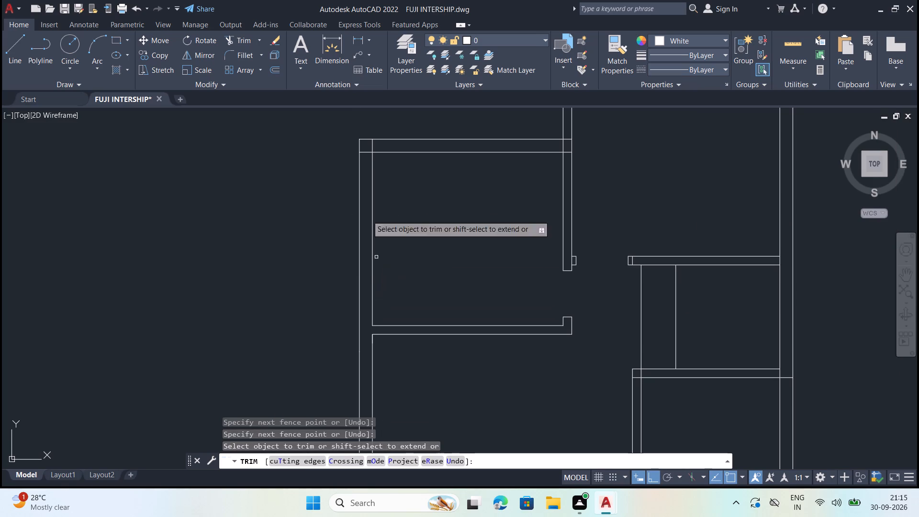
Trim the overlapping wall lines inside the upper-left bedroom's top-left outer corner.
scroll(370, 151, "up", 4)
left_click(381, 140)
left_click(312, 147)
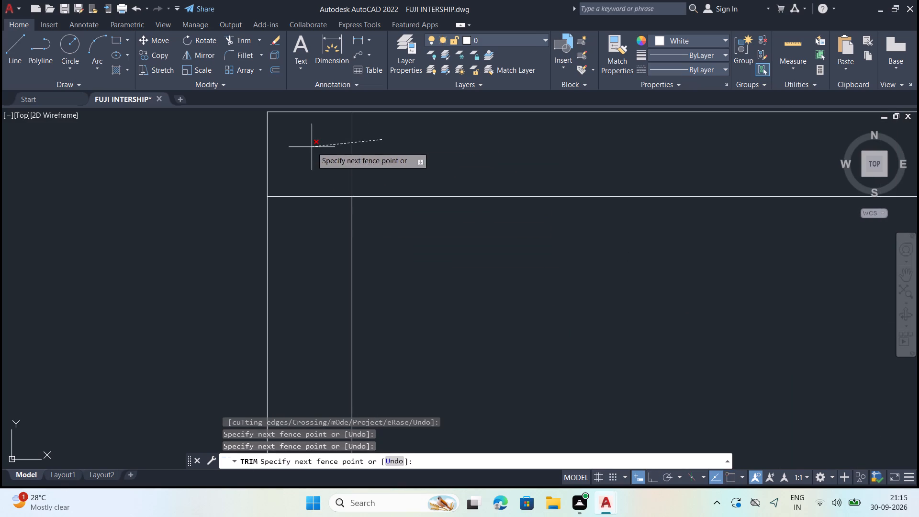
left_click(297, 205)
left_click(302, 184)
scroll(300, 189, "down", 3)
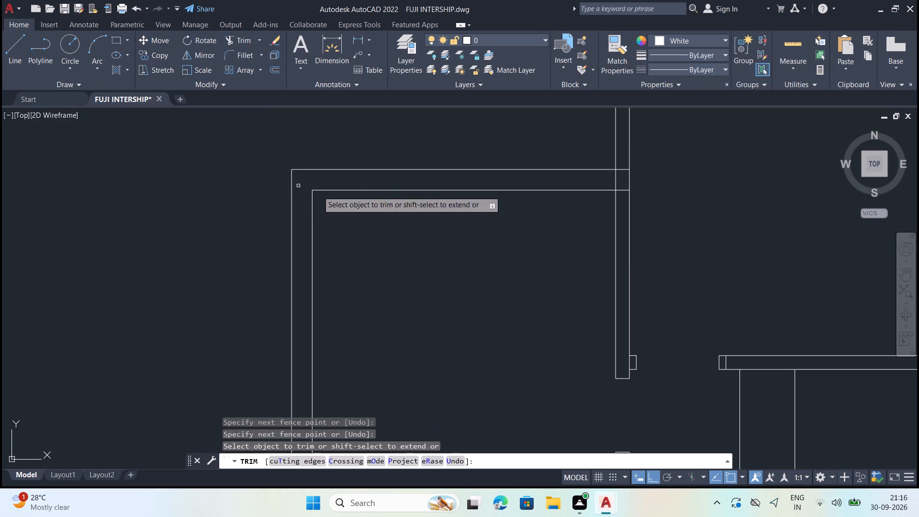
Trim the crossing lines where the upper-left bedroom's top wall meets the top room's left wall.
scroll(635, 165, "up", 2)
left_click(611, 173)
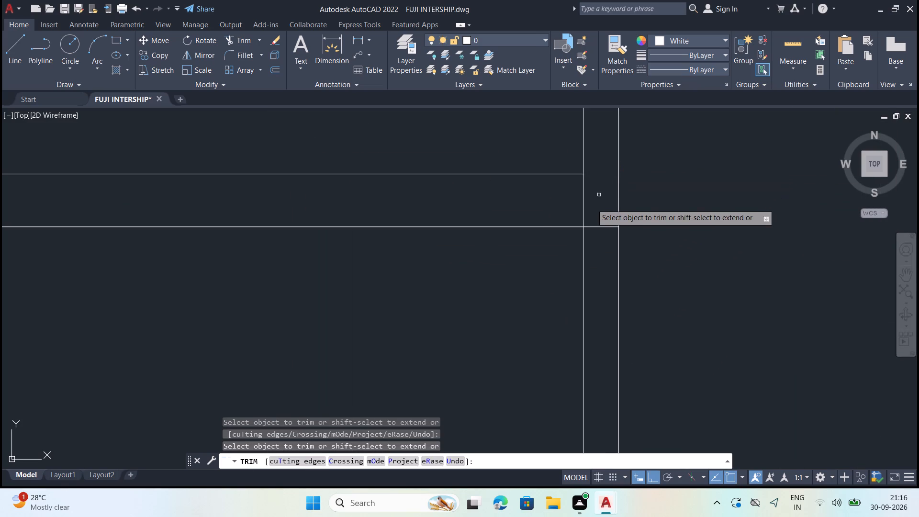
left_click(592, 204)
left_click(543, 200)
left_click(599, 220)
left_click(596, 238)
scroll(561, 245, "down", 4)
Trim the overlapping wall lines inside the top room's upper-left corner.
scroll(579, 153, "up", 4)
left_click(577, 143)
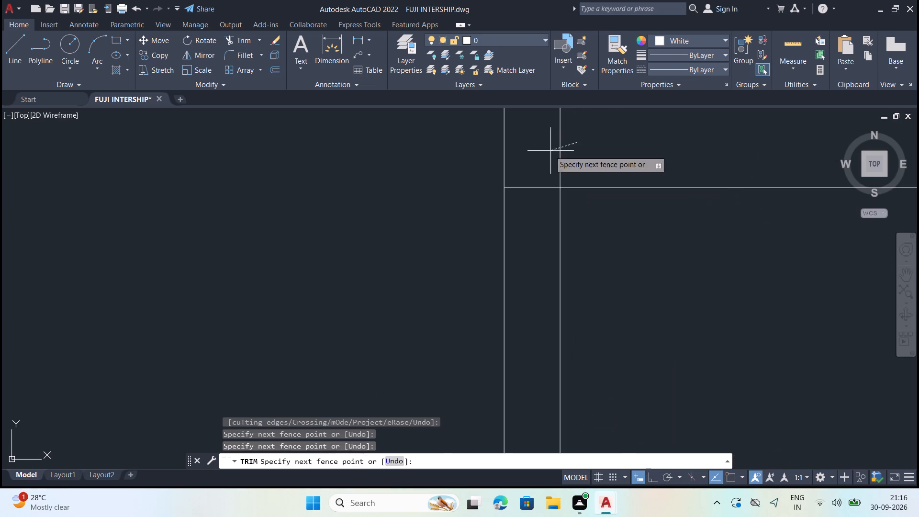
left_click(549, 151)
left_click(547, 179)
left_click(543, 196)
scroll(496, 197, "down", 4)
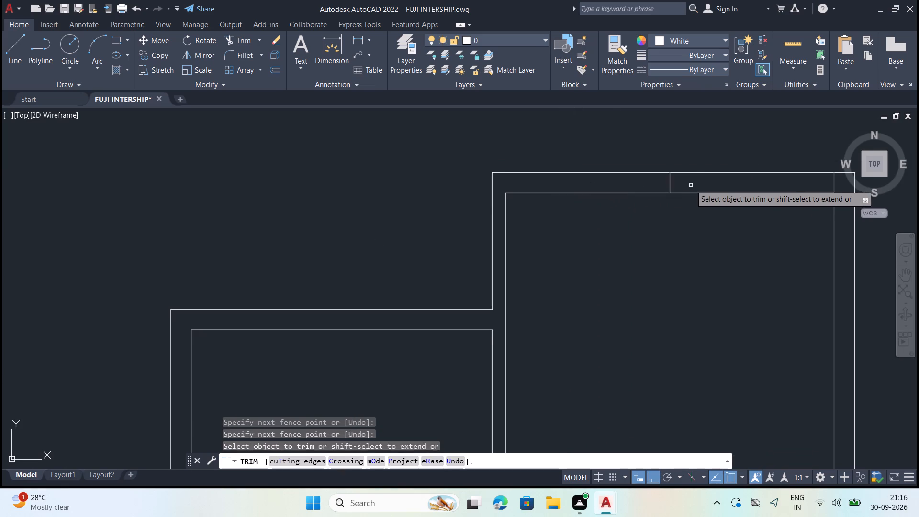
Trim the stray line across the top room's top wall and the overlapping line at its upper-right corner.
left_click(691, 185)
left_click(665, 182)
scroll(543, 178, "down", 2)
scroll(684, 183, "up", 1)
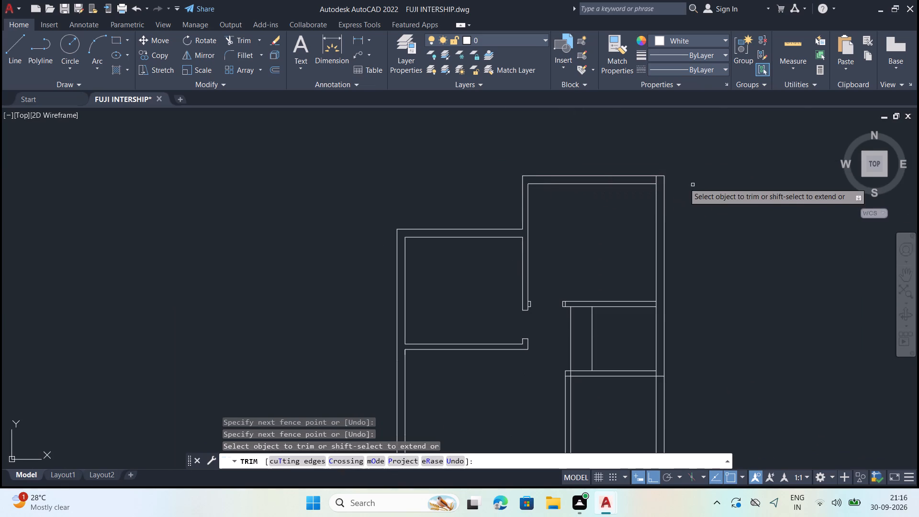
scroll(683, 182, "up", 1)
left_click(624, 175)
left_click(596, 172)
scroll(606, 179, "down", 5)
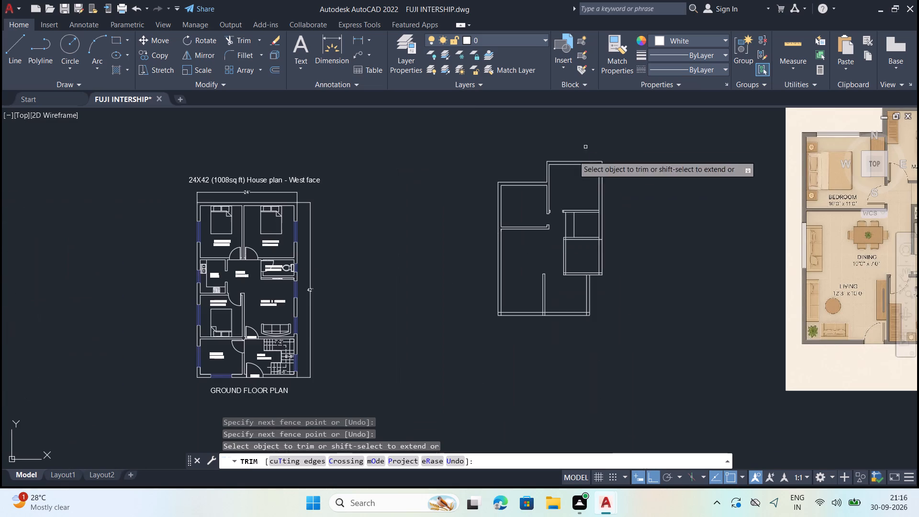
Trim the overlapping wall lines inside the plan's bottom-left outer corner.
scroll(490, 310, "up", 5)
scroll(575, 350, "up", 1)
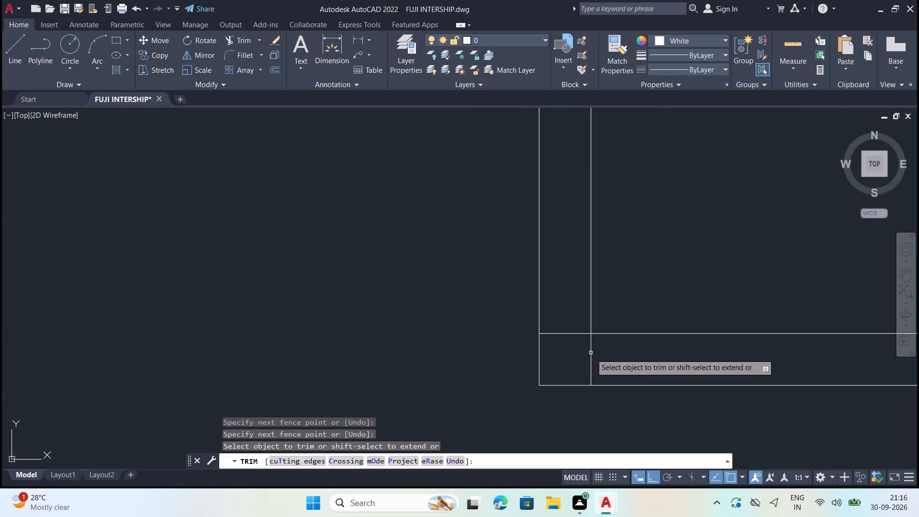
left_click(591, 354)
left_click(572, 342)
left_click(560, 320)
scroll(449, 327, "down", 4)
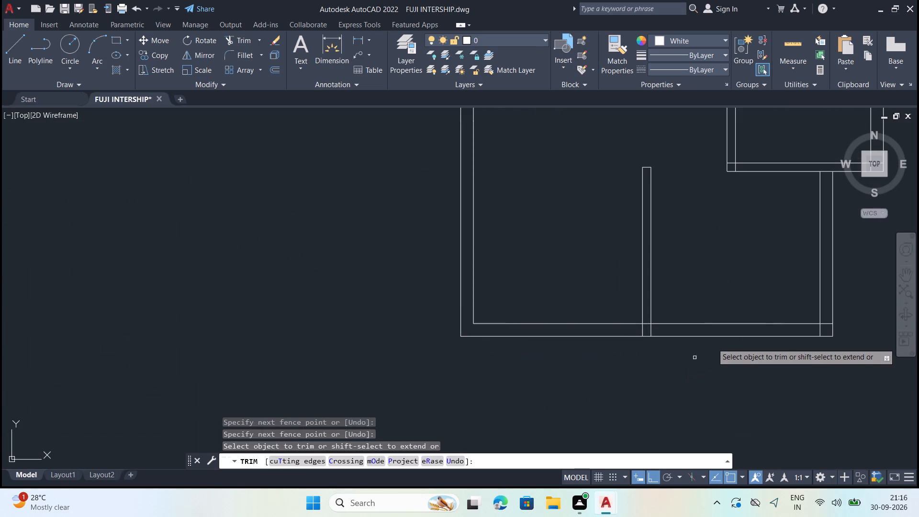
Trim the crossing lines where the free-standing lower partition joins the bottom outer wall, opening the junction.
scroll(713, 338, "up", 3)
left_click(573, 323)
left_click(506, 331)
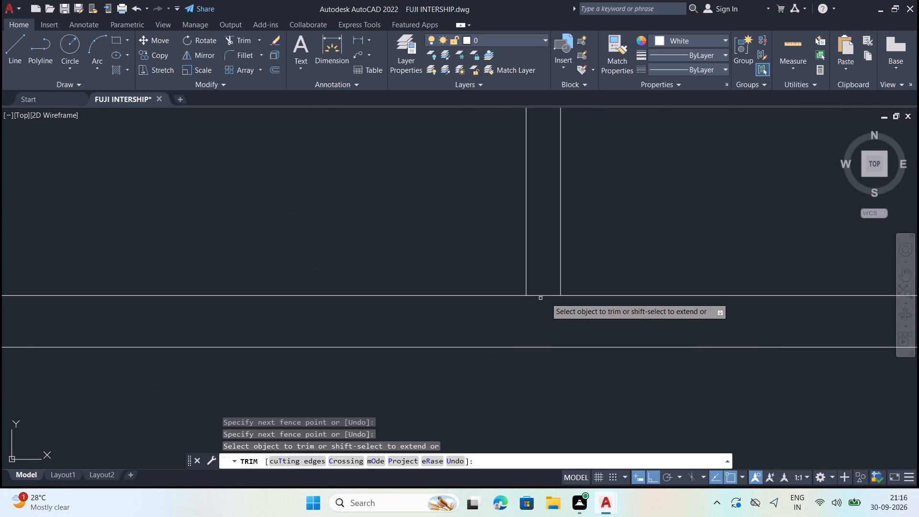
left_click(546, 297)
left_click(547, 291)
left_click(538, 314)
scroll(480, 313, "down", 4)
scroll(486, 311, "up", 5)
scroll(529, 300, "up", 5)
scroll(470, 308, "down", 2)
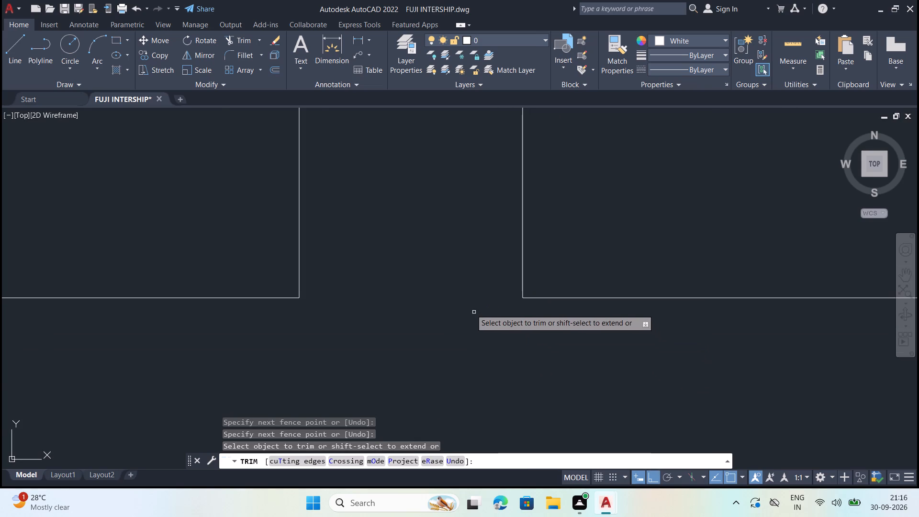
Trim the overlapping wall lines inside the plan's bottom-right outer corner.
scroll(470, 305, "down", 3)
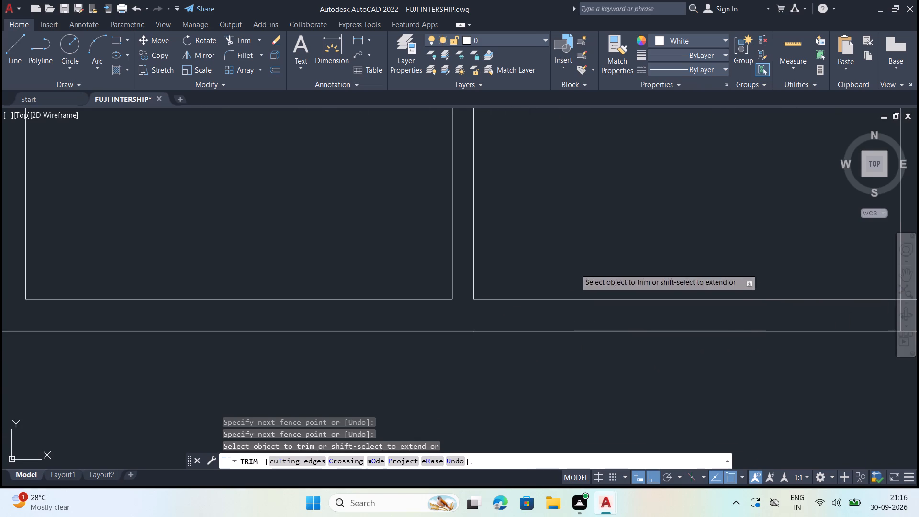
scroll(453, 251, "down", 2)
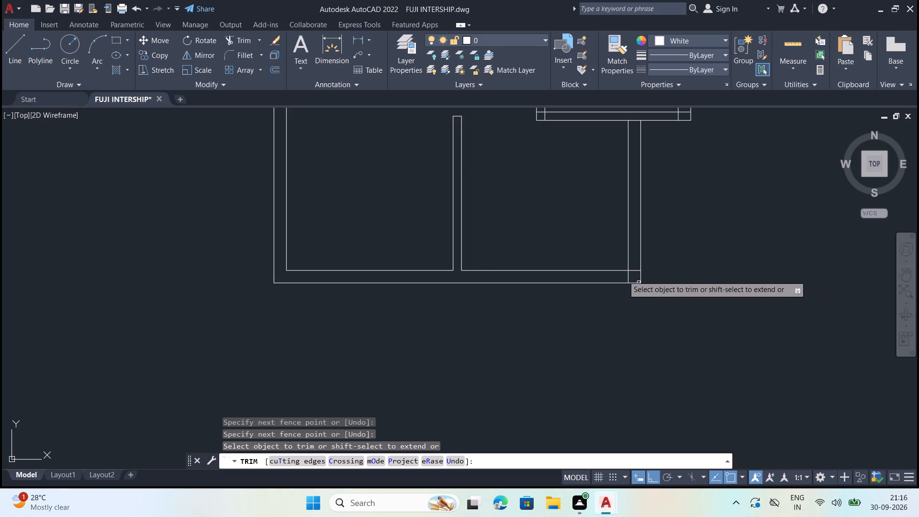
scroll(671, 286, "up", 2)
scroll(574, 257, "up", 2)
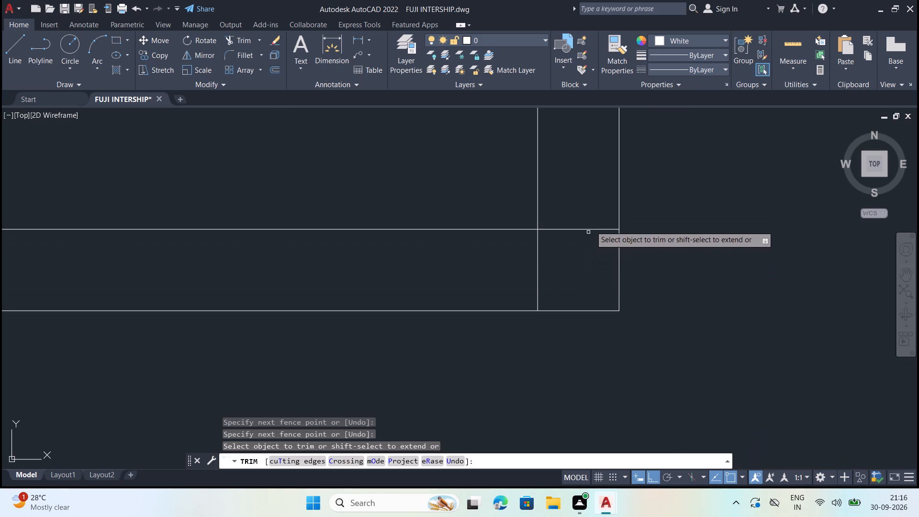
left_click(589, 216)
left_click(582, 237)
left_click(535, 249)
left_click(542, 252)
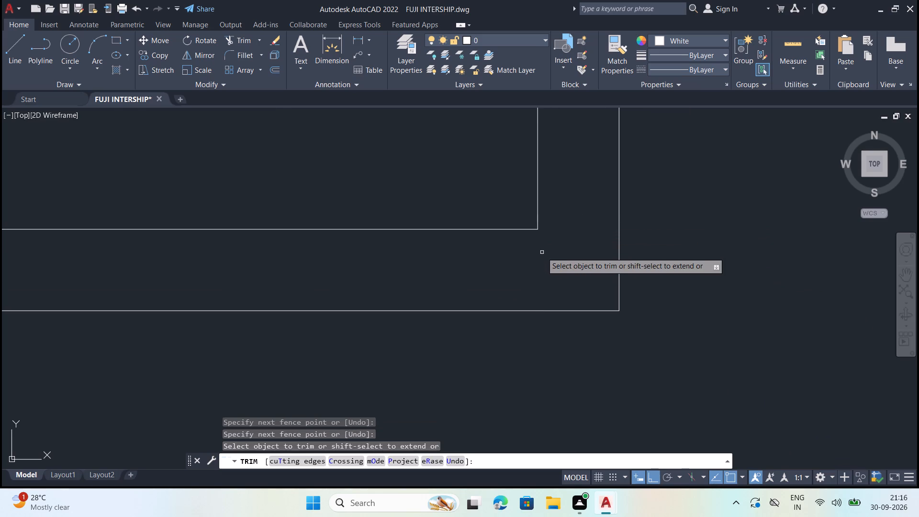
Clean up the middle-right room's bottom wall by trimming its junction with the wall below and its bottom-right corner.
scroll(662, 331, "down", 1)
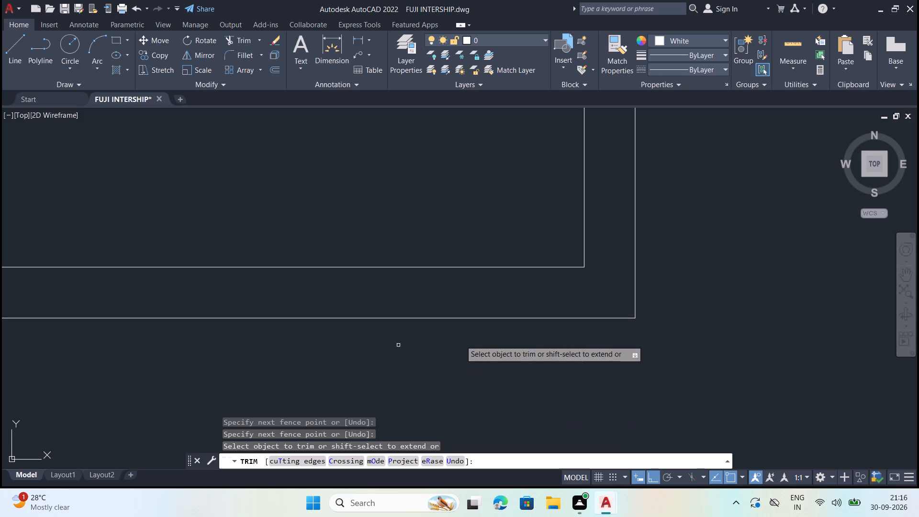
scroll(481, 349, "down", 4)
scroll(496, 219, "up", 2)
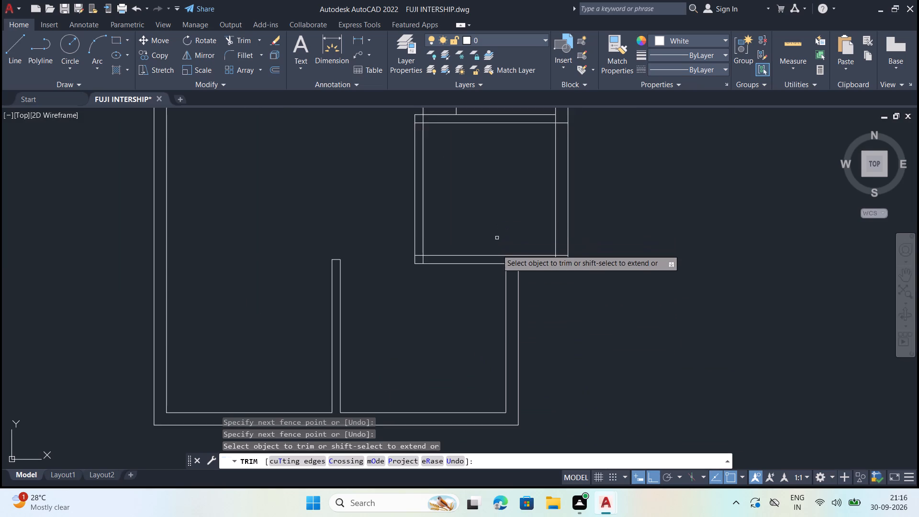
scroll(498, 255, "up", 2)
left_click(550, 286)
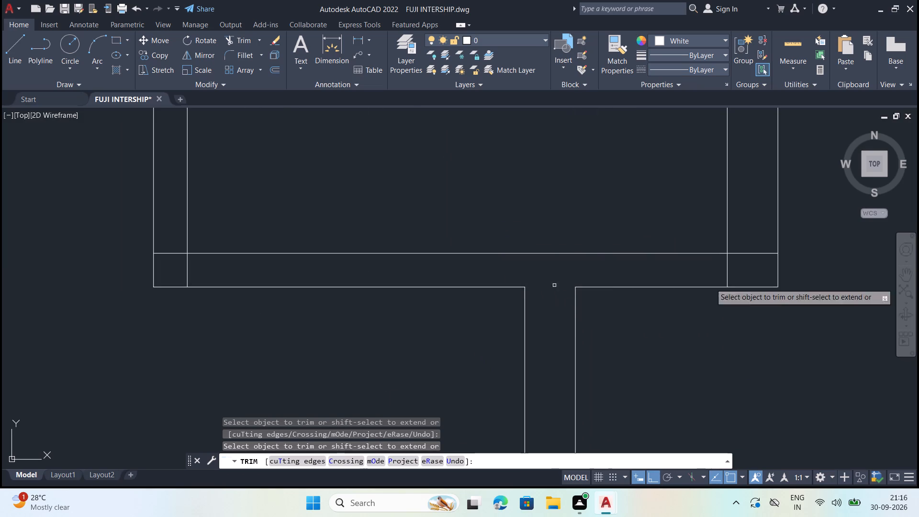
left_click(763, 252)
left_click(723, 274)
left_click(733, 270)
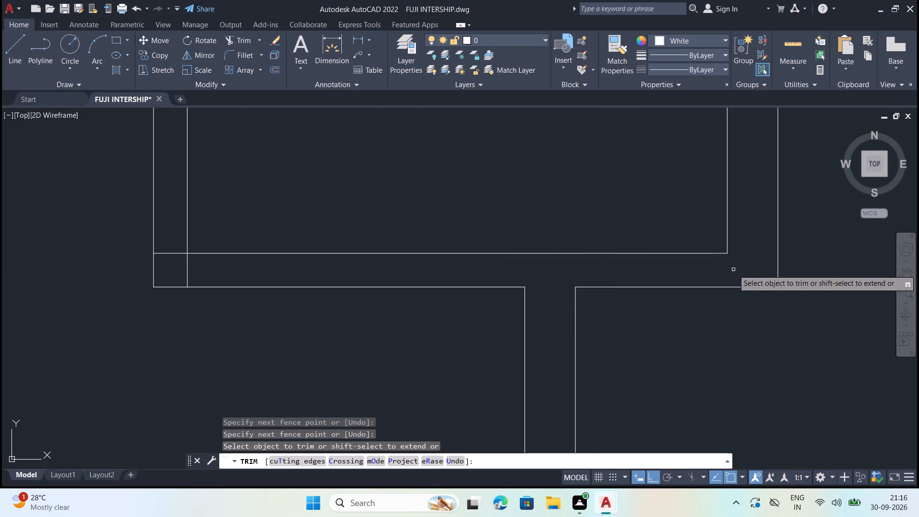
Trim the overlapping wall lines inside the middle-right room's bottom-left corner.
scroll(678, 345, "down", 3)
scroll(552, 329, "up", 5)
left_click(579, 322)
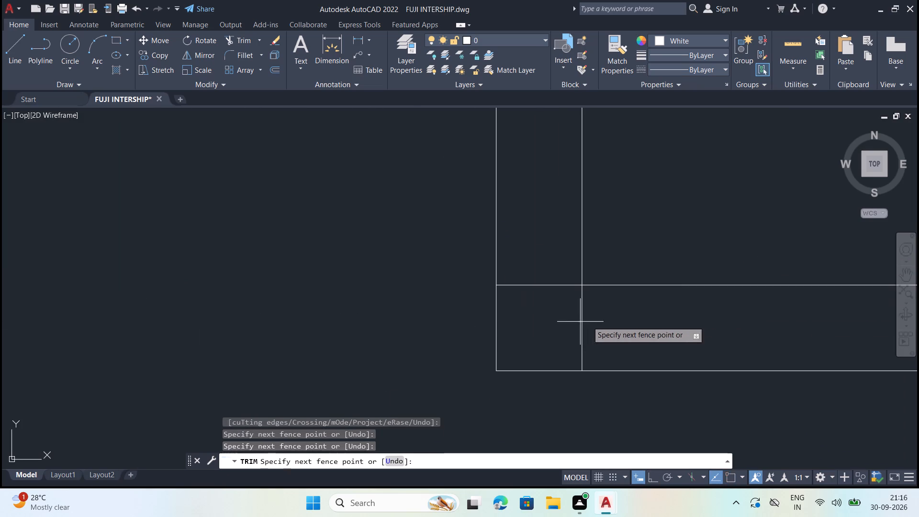
left_click(587, 320)
left_click(549, 312)
left_click(535, 278)
scroll(480, 329, "down", 5)
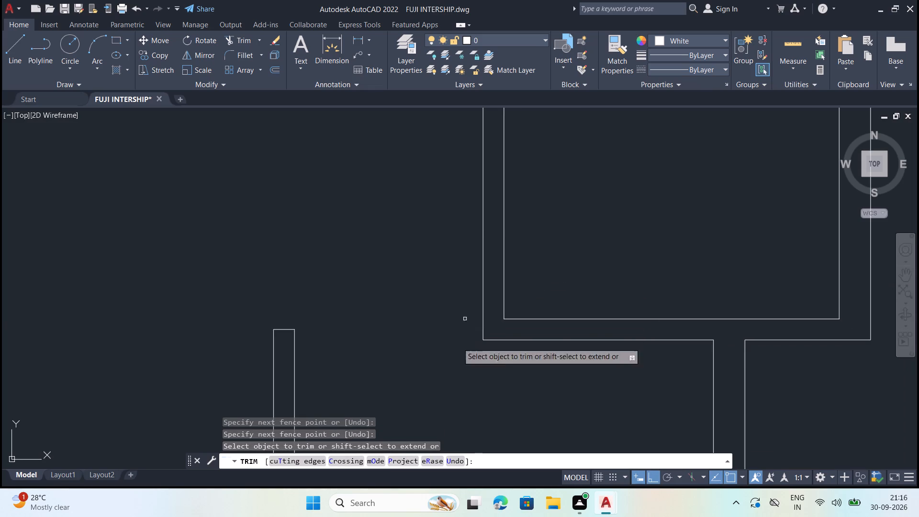
Trim the crossing lines where the middle-right room's top wall meets the right outer wall.
scroll(448, 364, "down", 2)
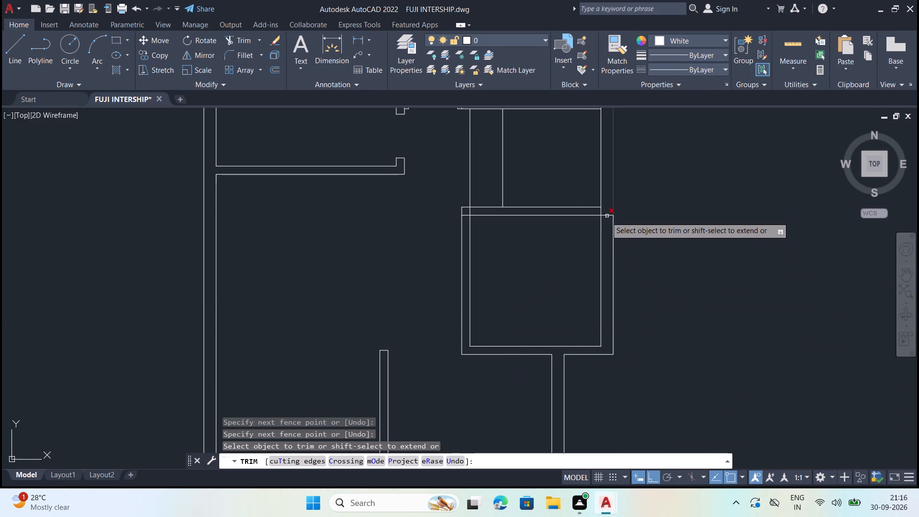
scroll(606, 217, "up", 1)
left_click(606, 217)
left_click(605, 212)
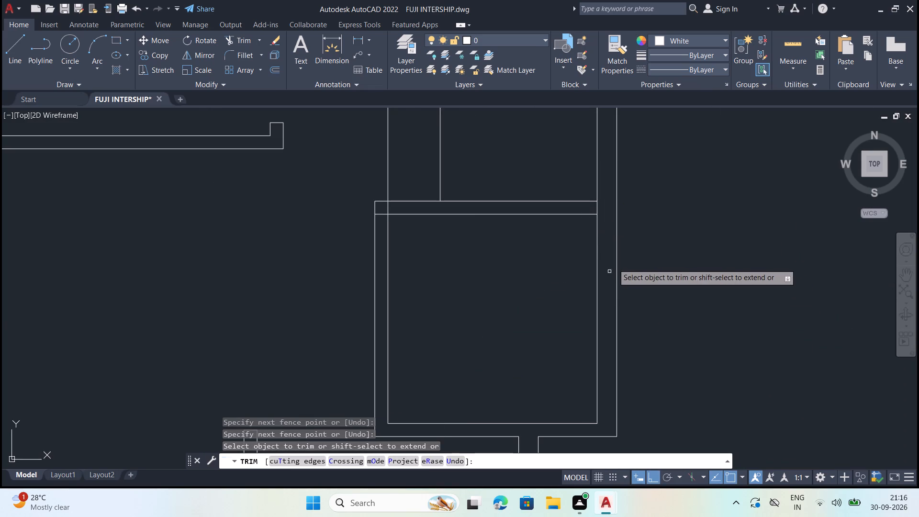
scroll(685, 103, "up", 1)
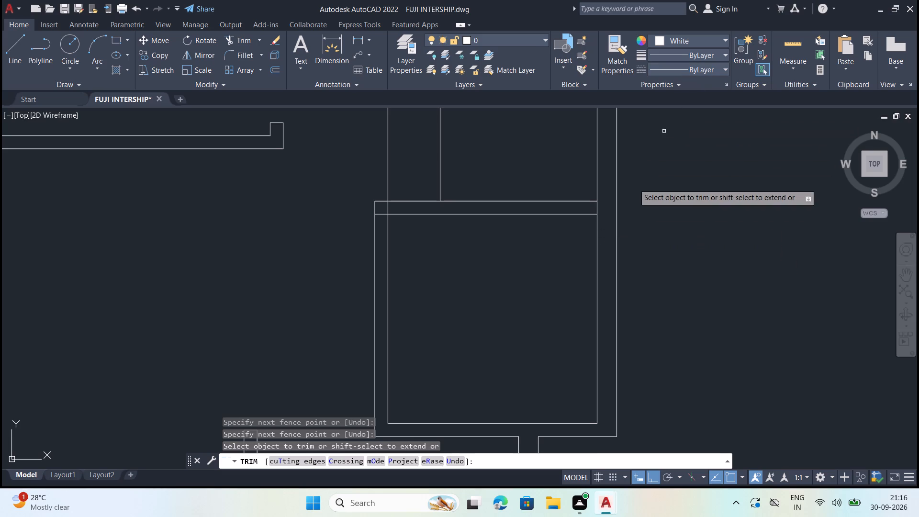
scroll(598, 211, "up", 1)
left_click(598, 211)
scroll(677, 231, "down", 3)
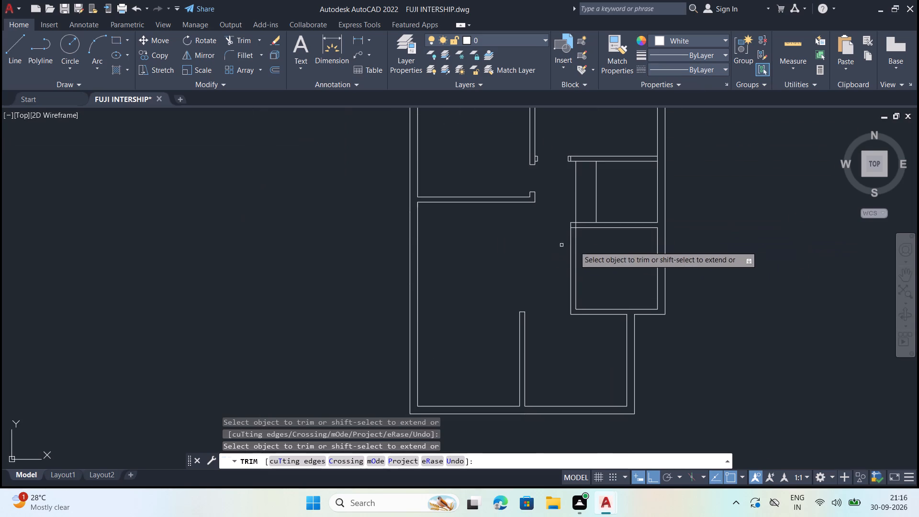
Trim the overlapping wall lines inside the middle-right room's top-left corner.
scroll(584, 224, "up", 4)
left_click(534, 225)
left_click(504, 229)
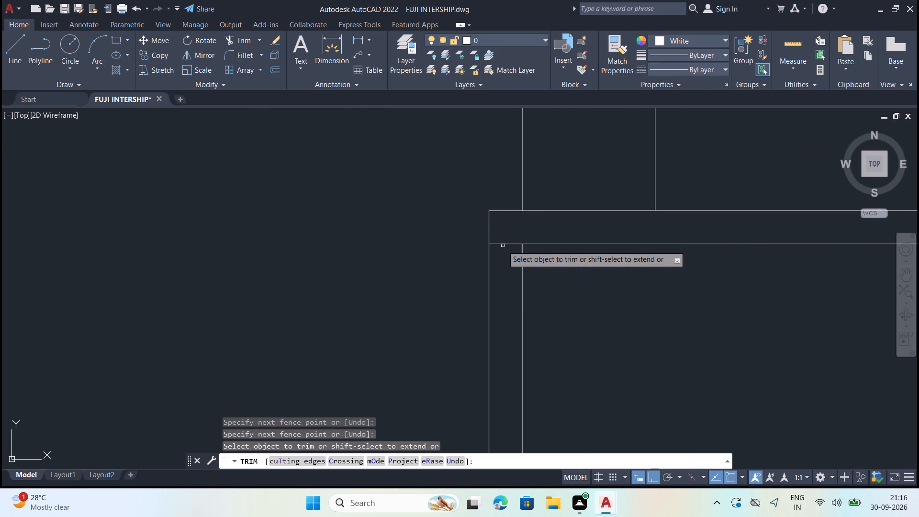
left_click(503, 246)
scroll(495, 247, "down", 4)
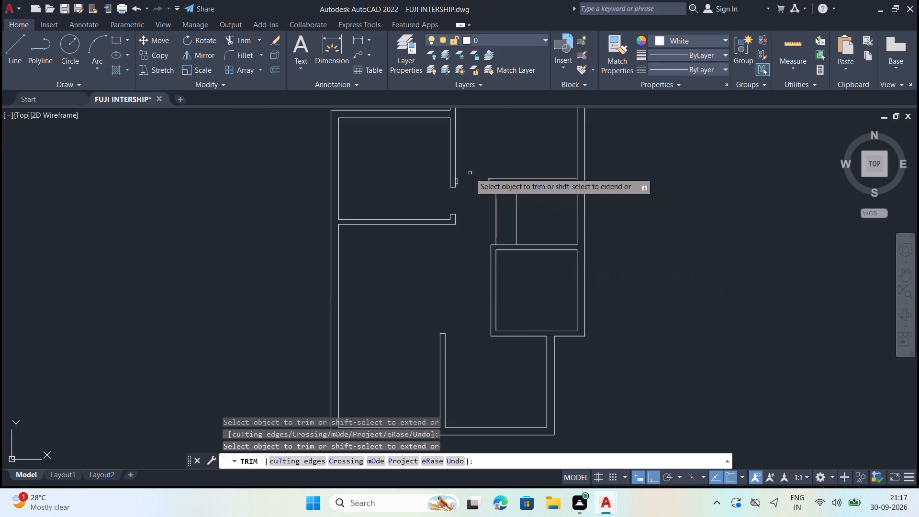
Trim the line separating the small door jamb from the upper-left bedroom's passage-side wall, and end the Trim command.
scroll(458, 180, "up", 4)
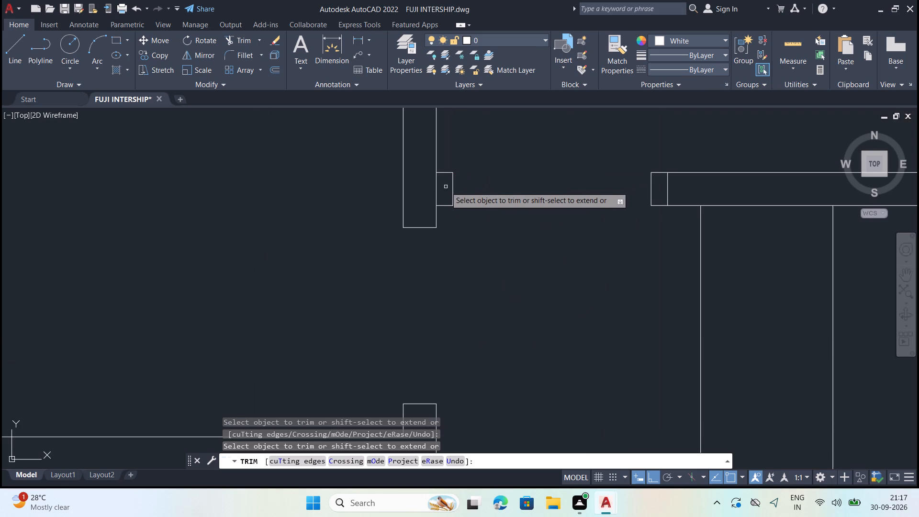
left_click(442, 189)
left_click(435, 191)
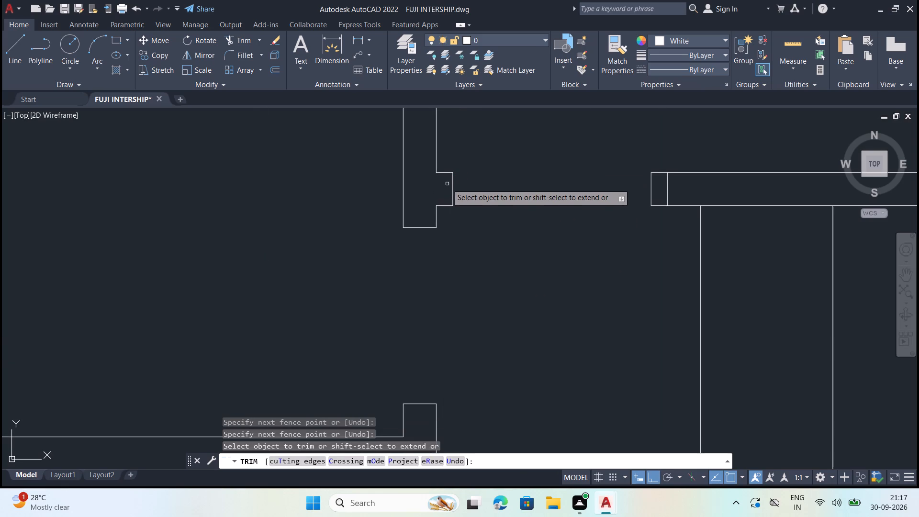
scroll(452, 178, "down", 4)
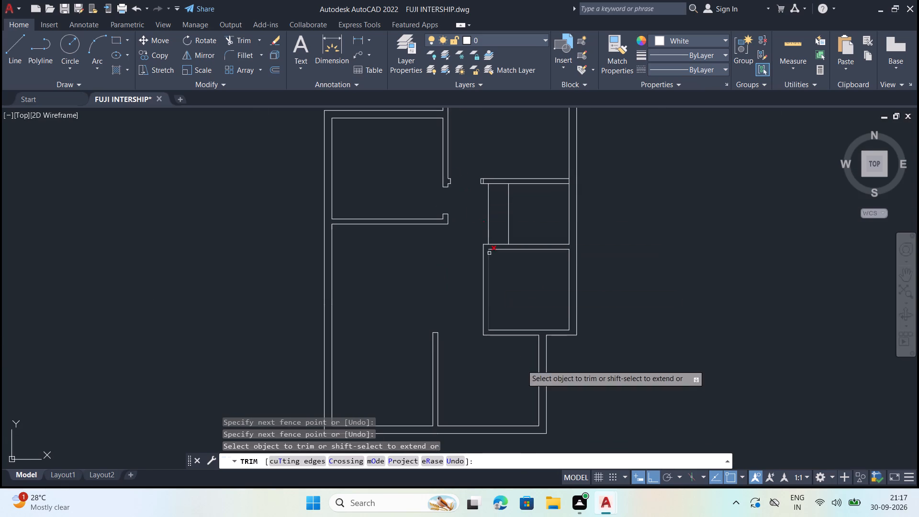
scroll(493, 345, "down", 2)
scroll(516, 359, "up", 1)
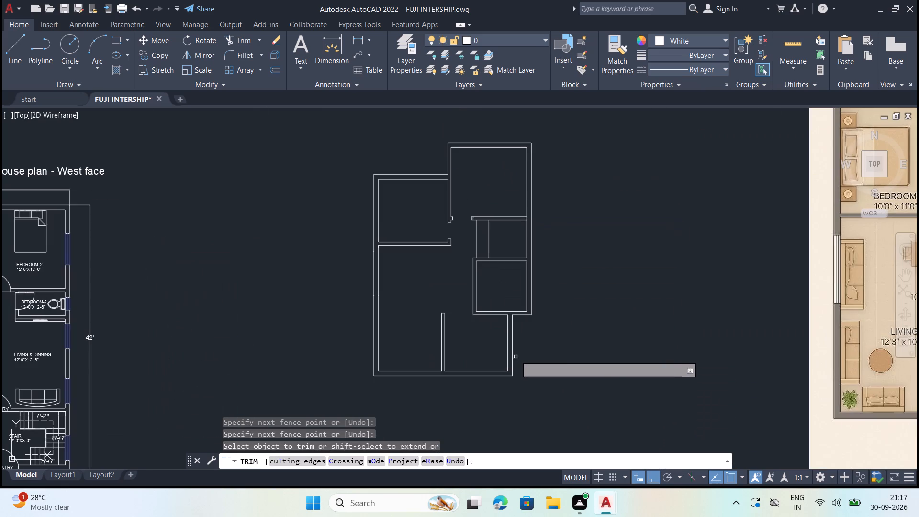
scroll(494, 268, "up", 1)
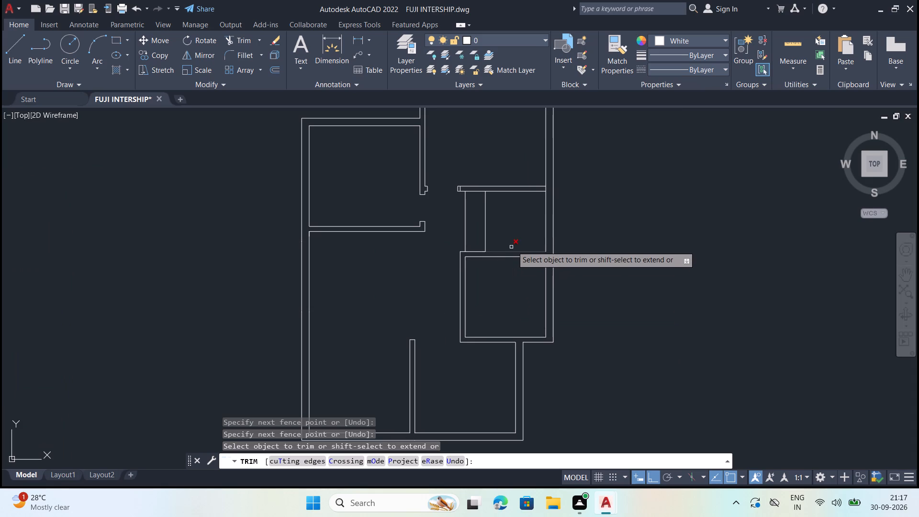
key("Escape")
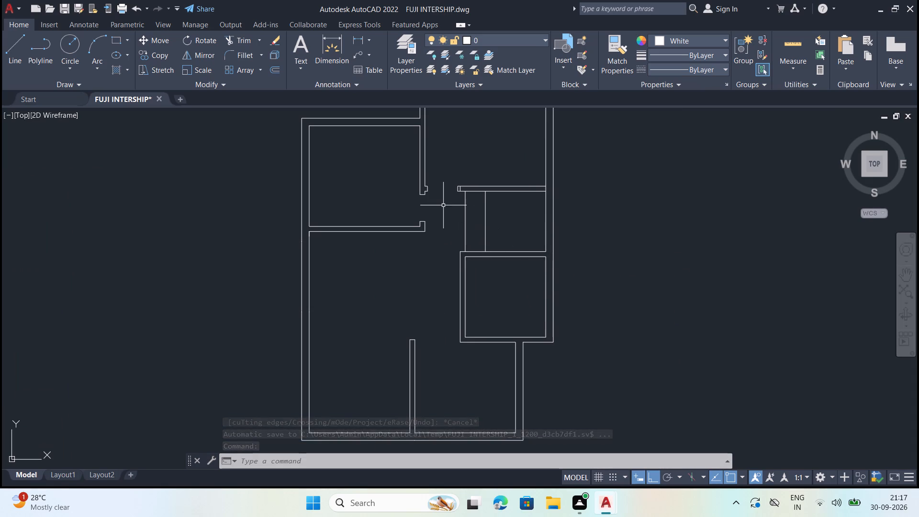
Examine the reference floor plan image around the bedrooms, bath, kitchen and passage, comparing it with the drafted walls.
scroll(445, 203, "down", 1)
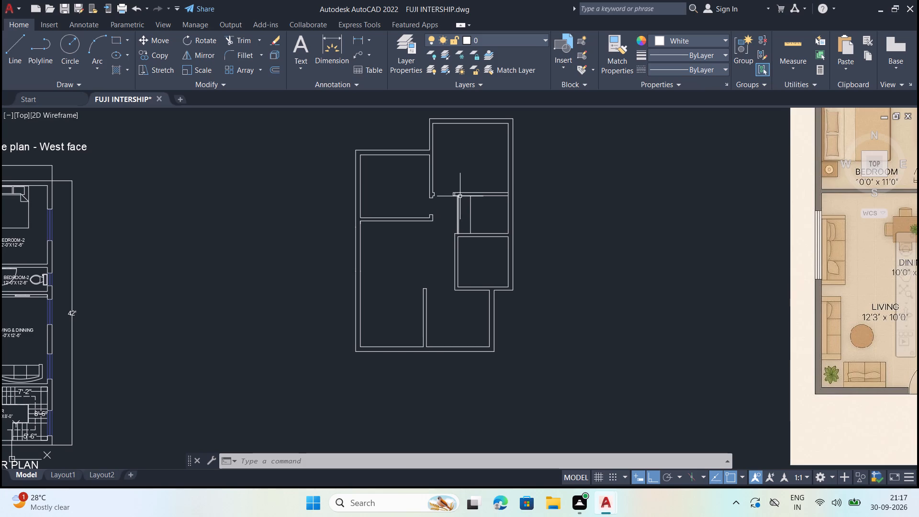
scroll(444, 211, "down", 1)
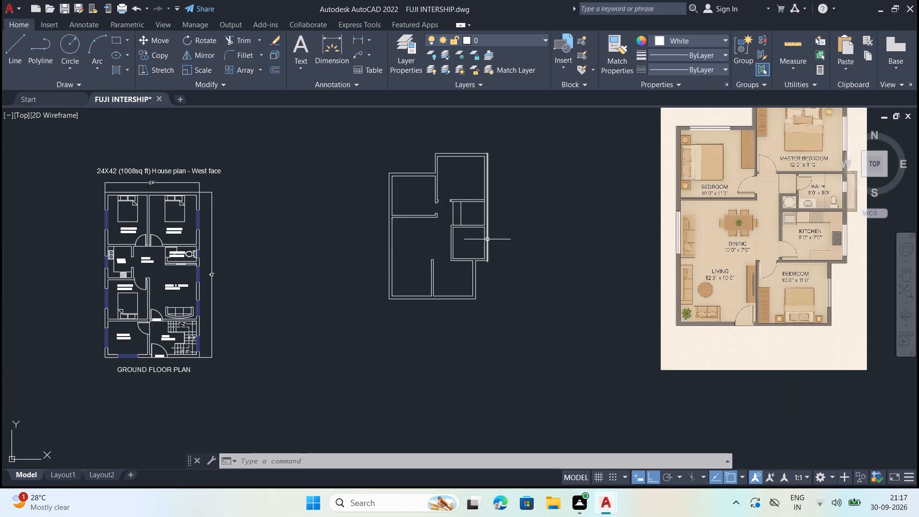
scroll(826, 188, "up", 4)
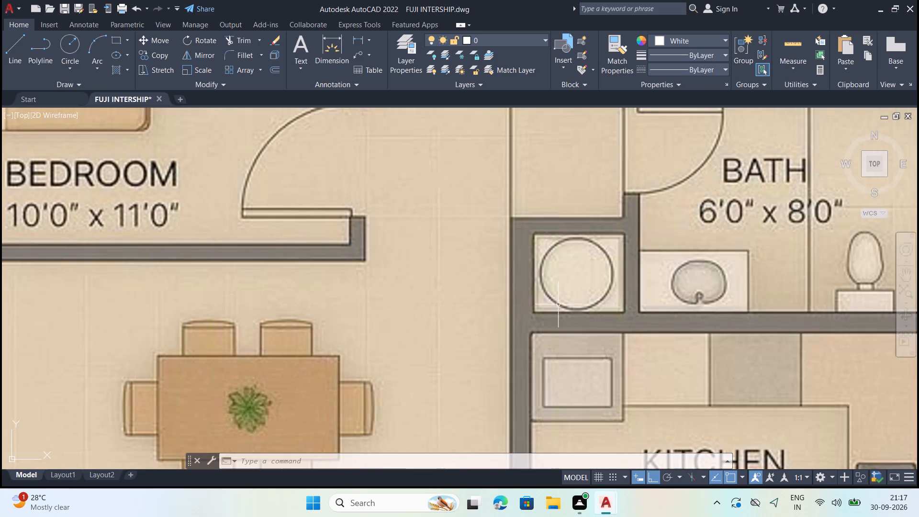
scroll(523, 278, "down", 2)
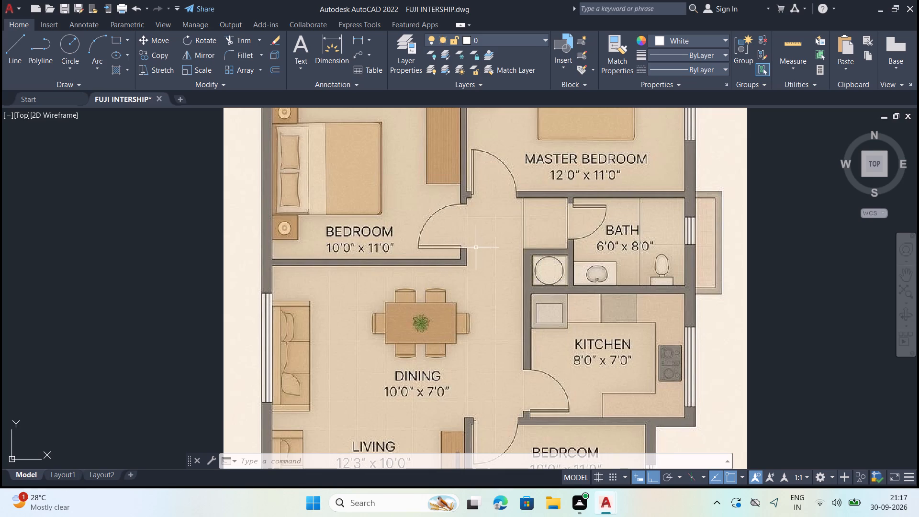
scroll(547, 247, "down", 1)
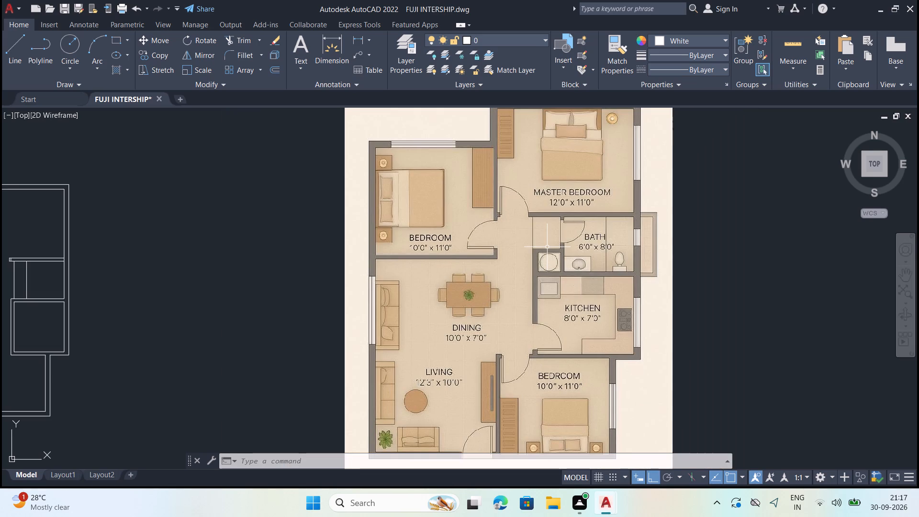
scroll(512, 245, "down", 1)
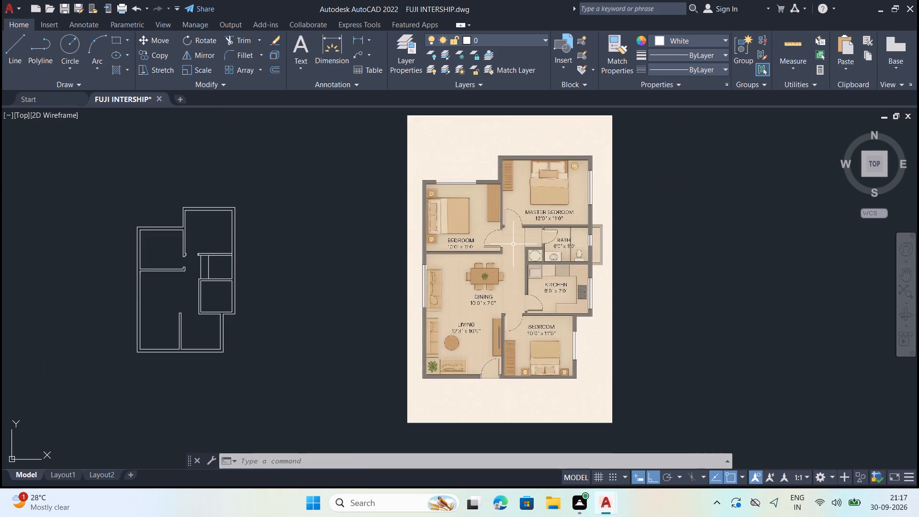
scroll(686, 286, "down", 1)
scroll(396, 262, "up", 1)
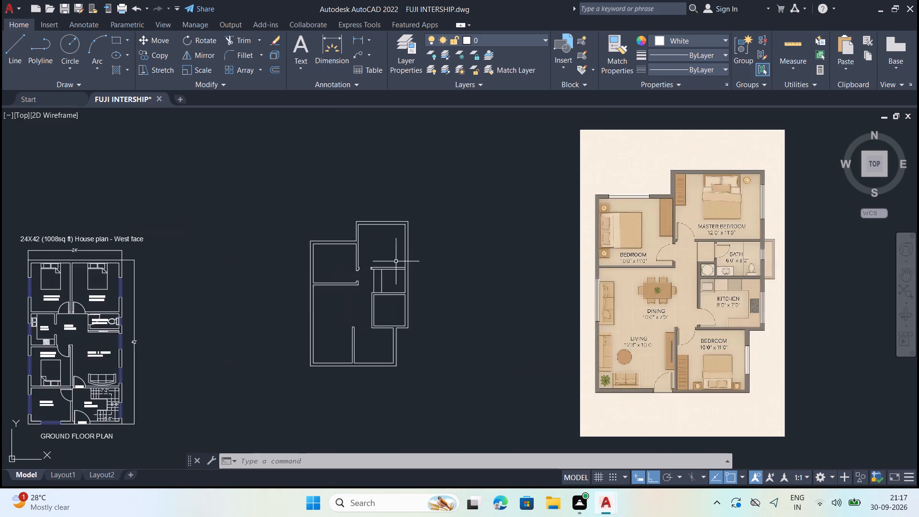
Offset both faces of the wall between the upper-left bedroom and master bedroom 2' into their respective rooms for wardrobe fronts.
scroll(348, 239, "up", 2)
key("o")
key("Return")
type("2'")
key("Return")
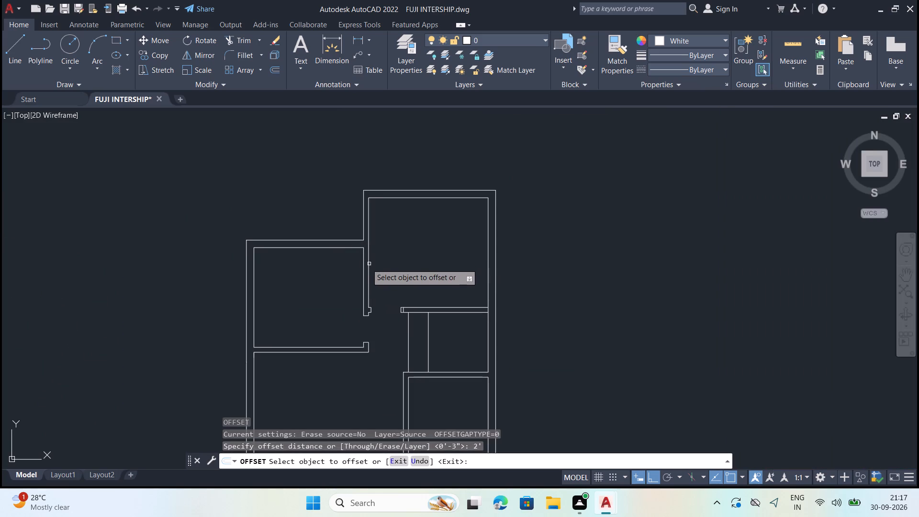
left_click(370, 262)
scroll(350, 273, "up", 2)
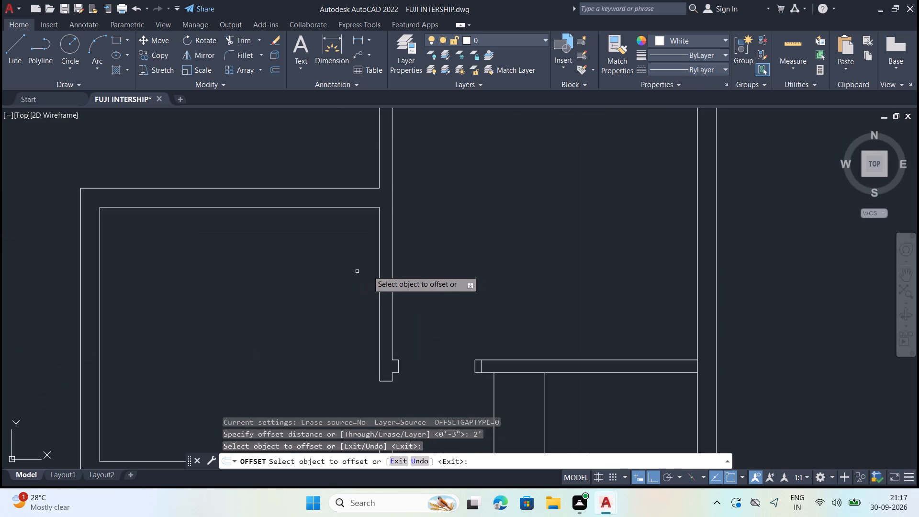
left_click_drag(393, 271, 404, 272)
left_click(469, 272)
scroll(392, 289, "down", 2)
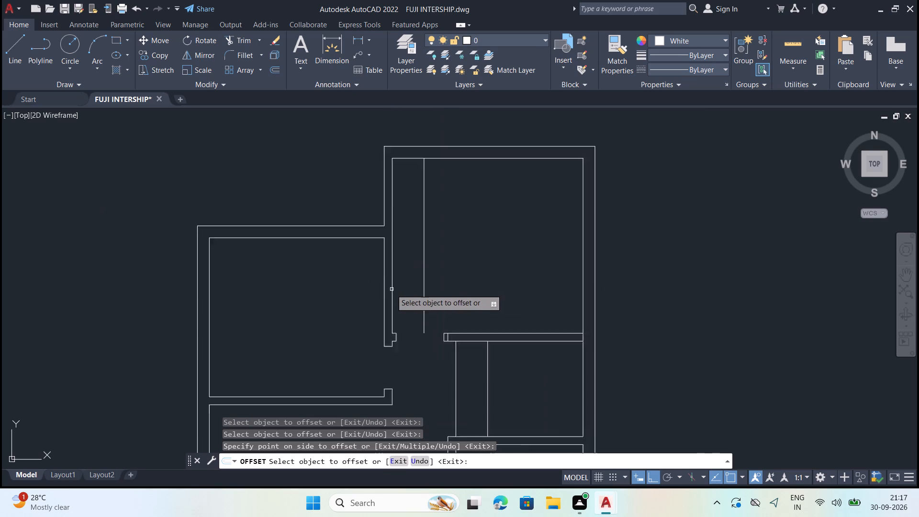
left_click(387, 286)
left_click(344, 285)
key("Escape")
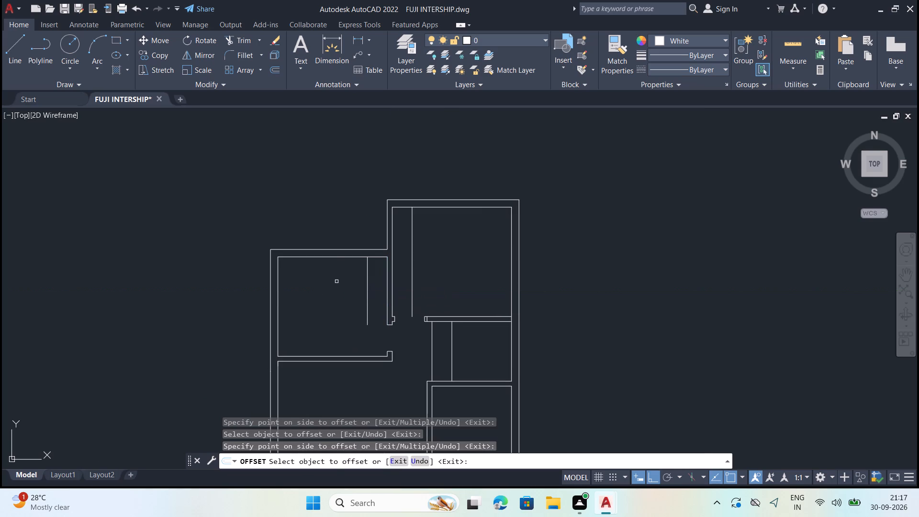
Offset the upper-left bedroom's inner top wall line 6' downward for the wardrobe's lower end.
scroll(380, 335, "up", 1)
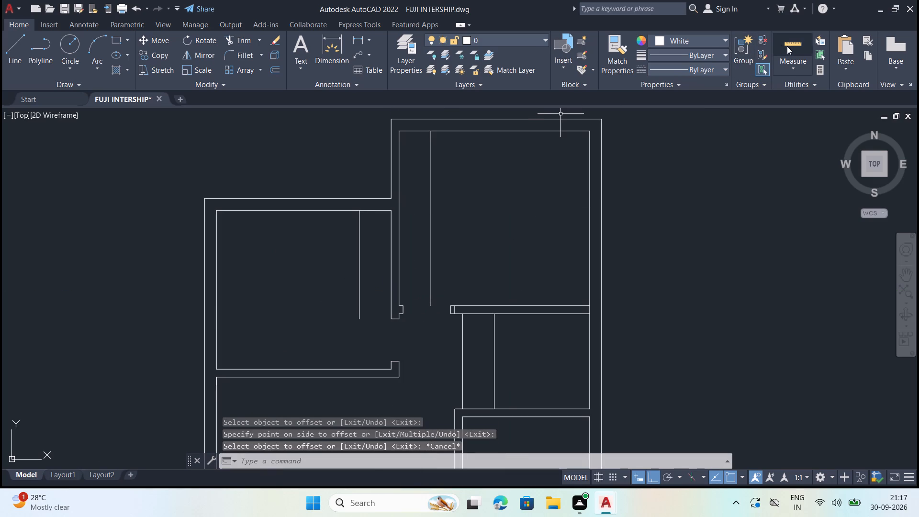
left_click(792, 45)
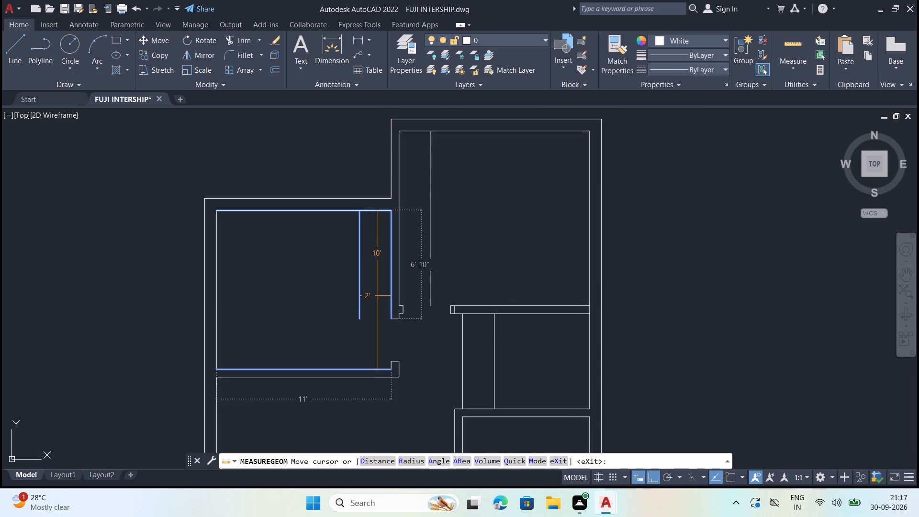
key("Escape")
key("o")
key("Return")
key("3")
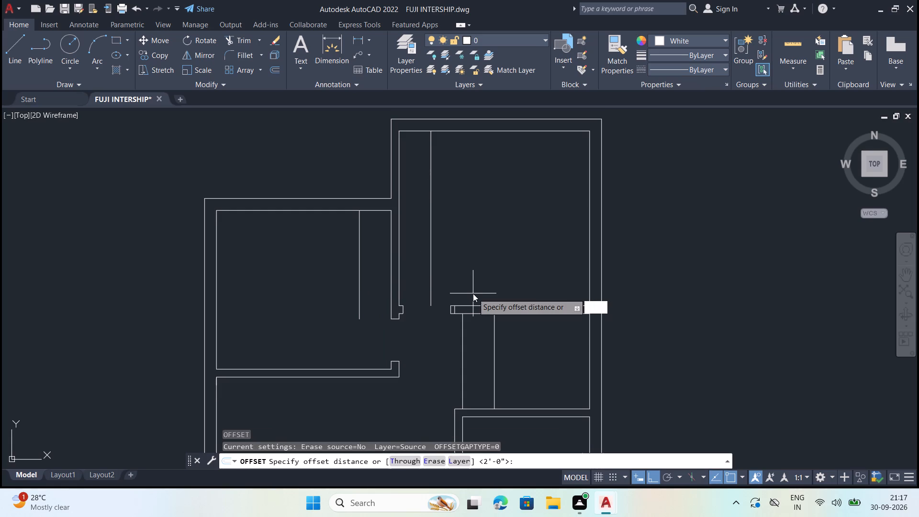
key("BackSpace")
type("6'")
key("Return")
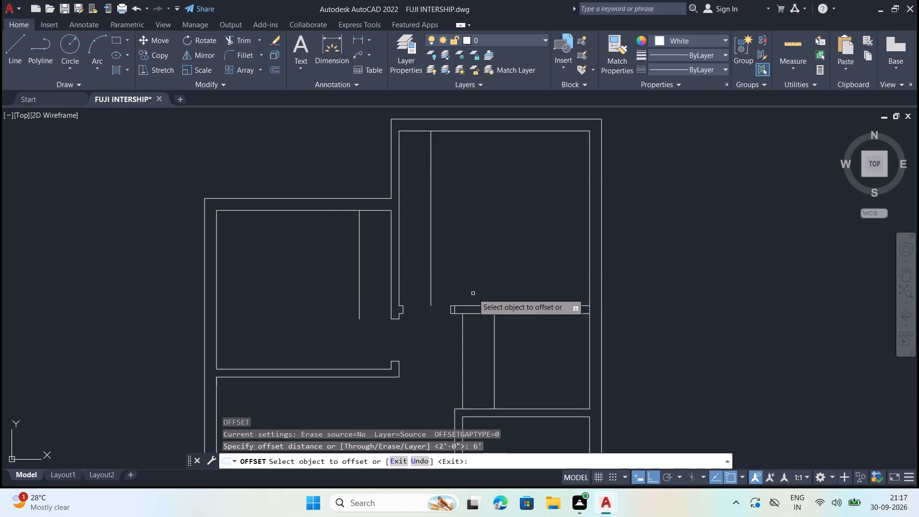
left_click(367, 211)
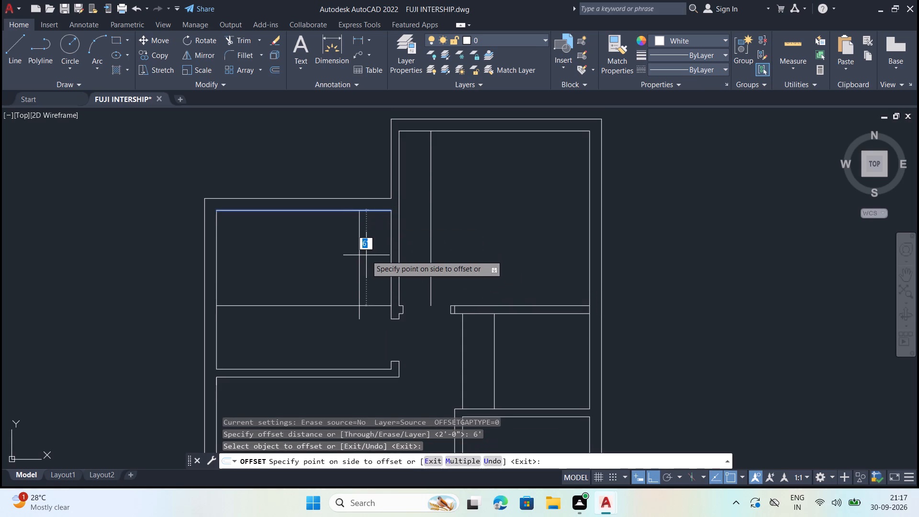
left_click(366, 255)
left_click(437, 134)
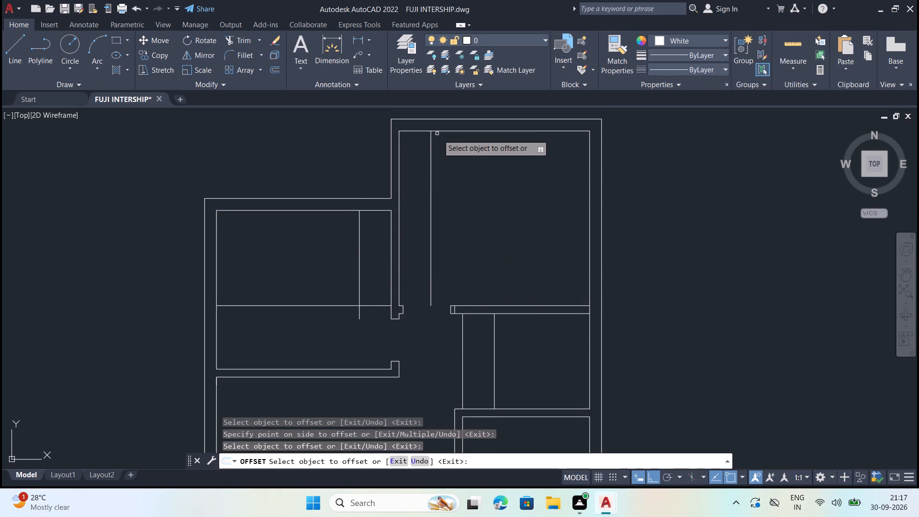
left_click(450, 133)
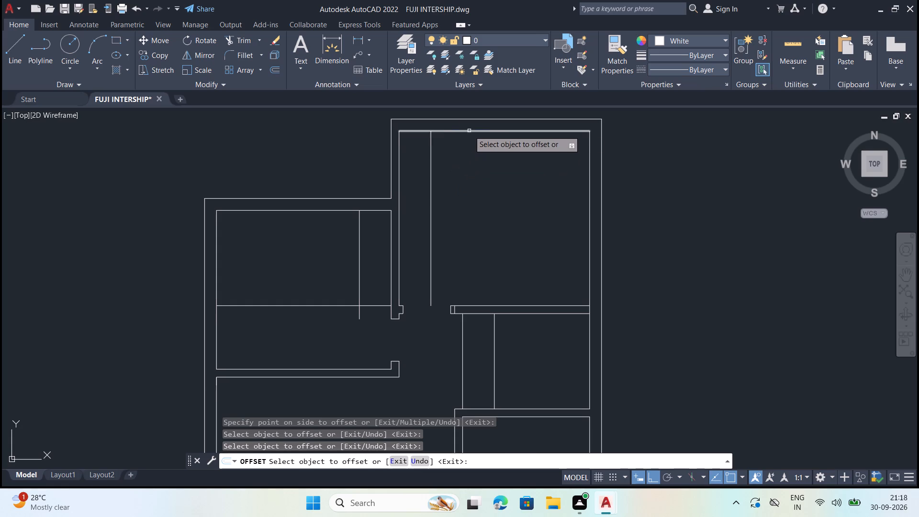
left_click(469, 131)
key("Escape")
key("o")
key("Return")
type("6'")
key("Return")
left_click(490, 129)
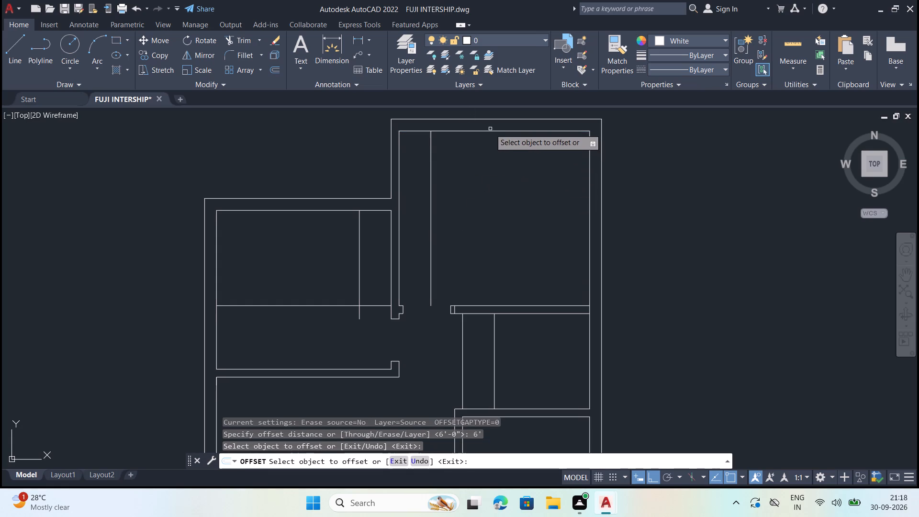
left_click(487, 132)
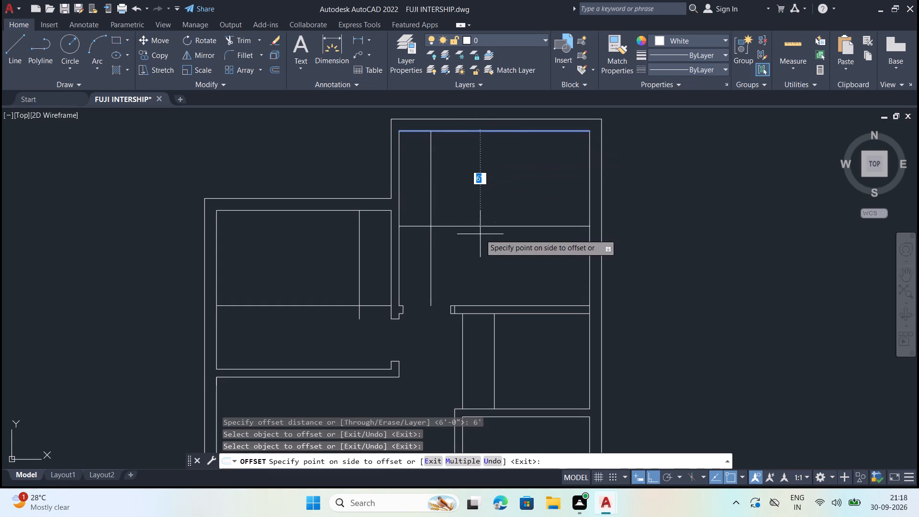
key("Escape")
Offset the master bedroom's inner top wall line 7' downward for the wardrobe's lower end.
key("o")
key("Return")
type("7'")
key("Return")
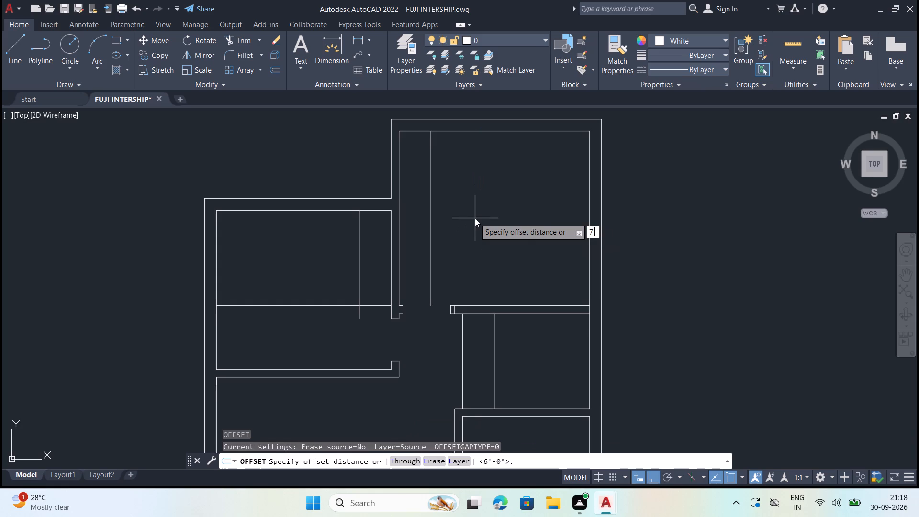
left_click(465, 132)
left_click(437, 232)
key("Escape")
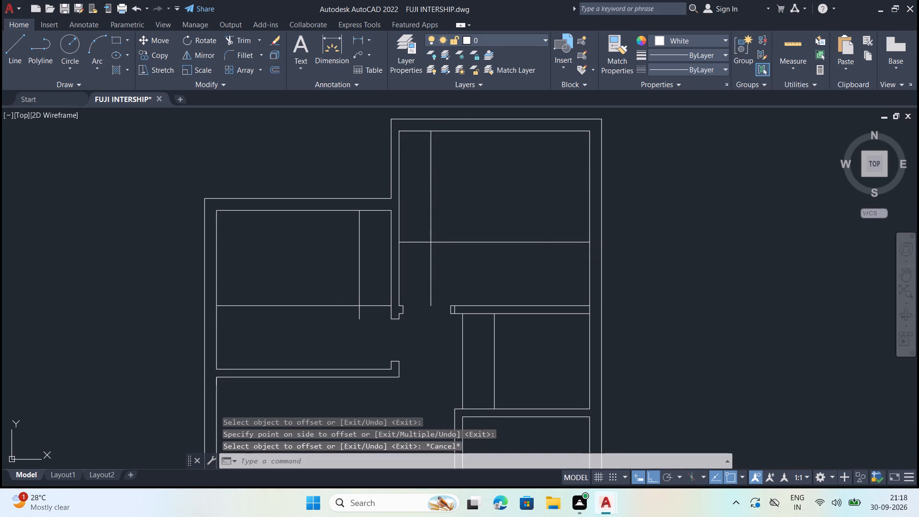
Trim the excess offset lines below and beside the master bedroom wardrobe, leaving a closed rectangle against the shared wall.
key("t")
key("r")
key("Return")
scroll(416, 281, "up", 1)
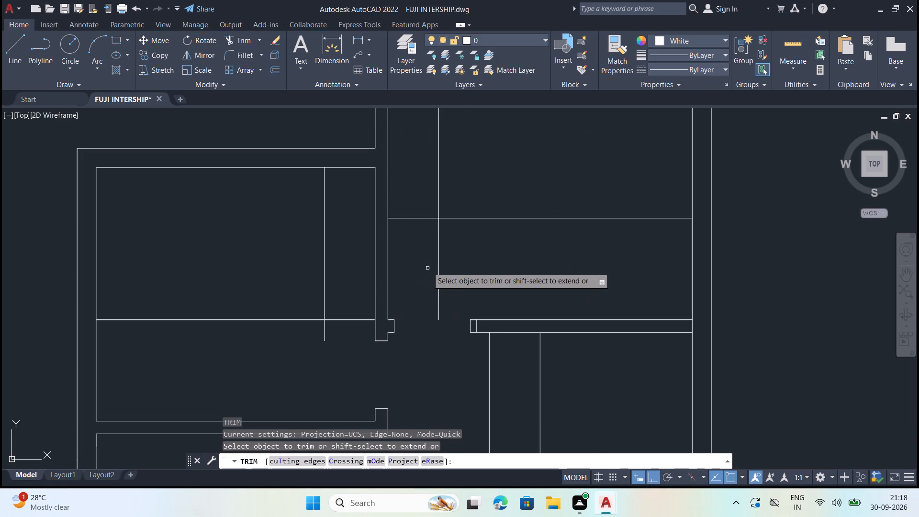
left_click(427, 263)
left_click(458, 256)
left_click_drag(474, 243, 478, 236)
left_click(504, 207)
scroll(504, 209, "down", 1)
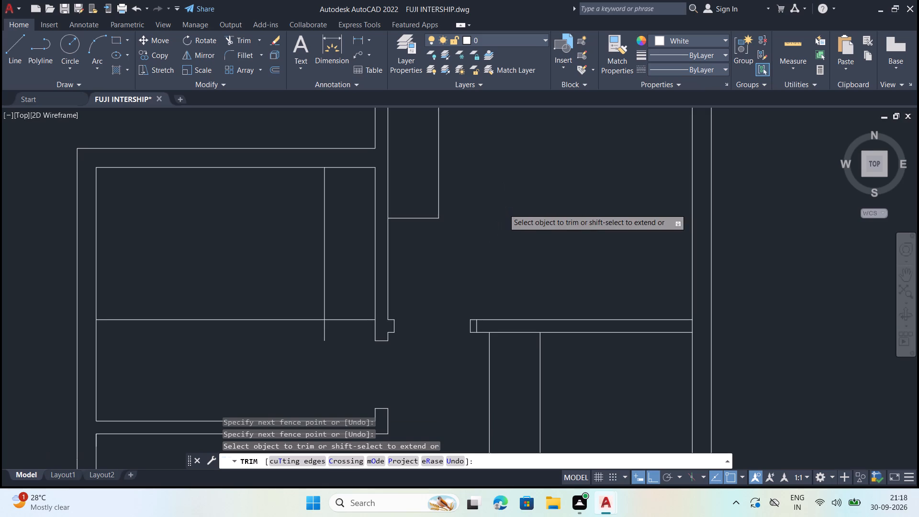
Trim the excess offset lines around the upper-left bedroom wardrobe's lower corner, leaving a closed rectangle, and end Trim.
scroll(504, 209, "down", 1)
scroll(429, 261, "up", 2)
left_click(450, 257)
left_click(423, 251)
left_click(421, 247)
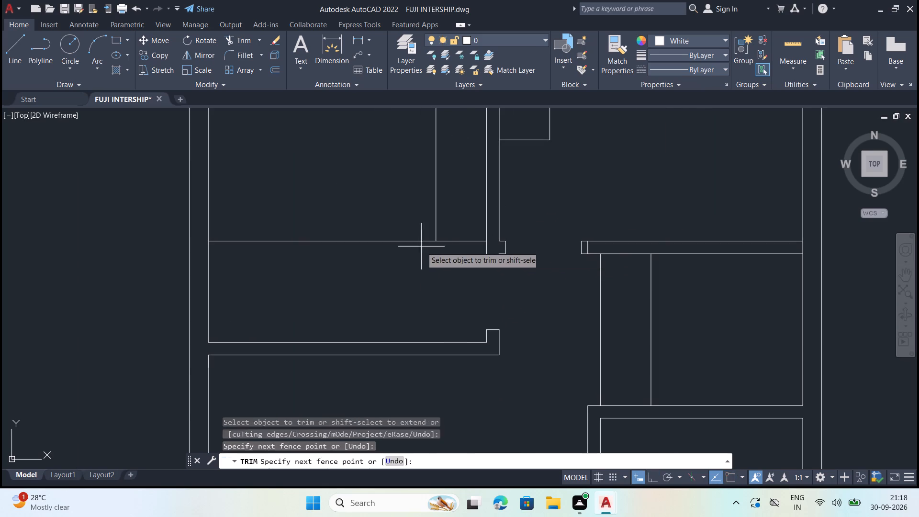
left_click(418, 239)
scroll(403, 261, "down", 2)
scroll(404, 259, "up", 1)
key("Escape")
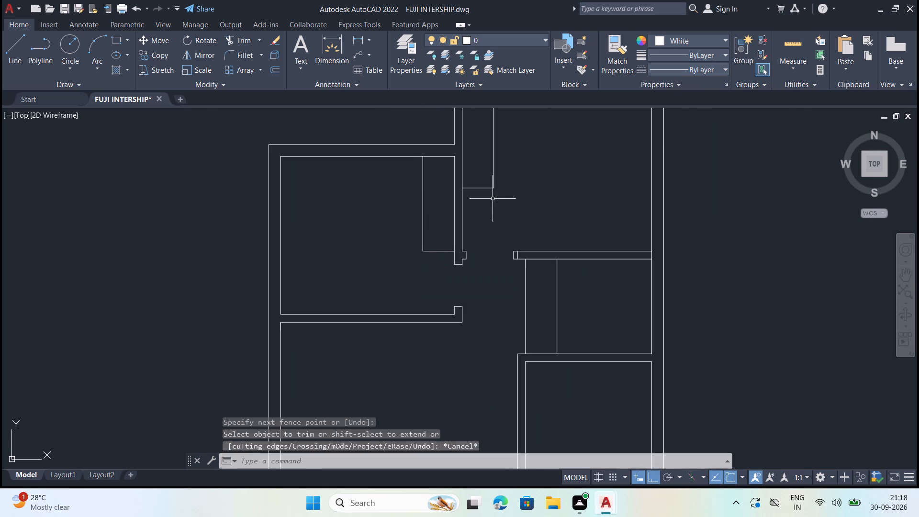
Measure the upper-left bedroom wardrobe and offset its bottom line 6" upward.
left_click(795, 49)
scroll(465, 188, "up", 1)
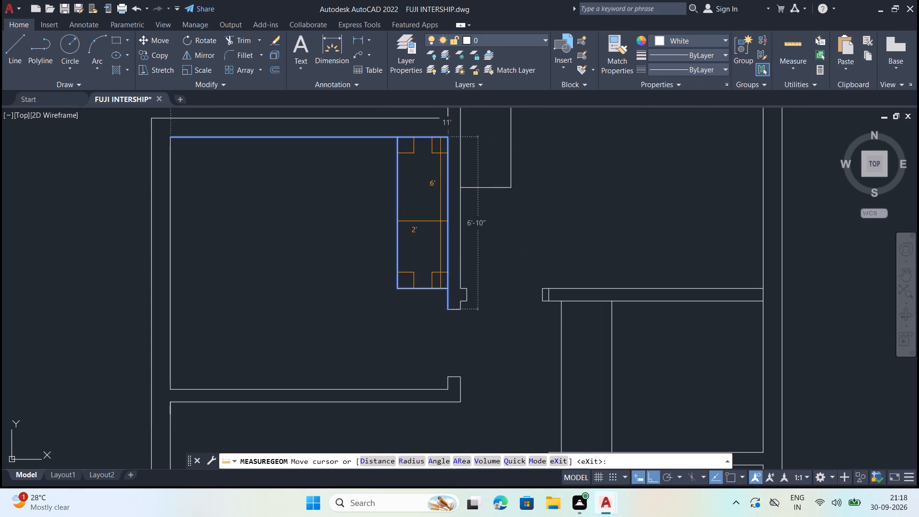
key("Escape")
key("o")
key("Return")
type("6\"")
key("Return")
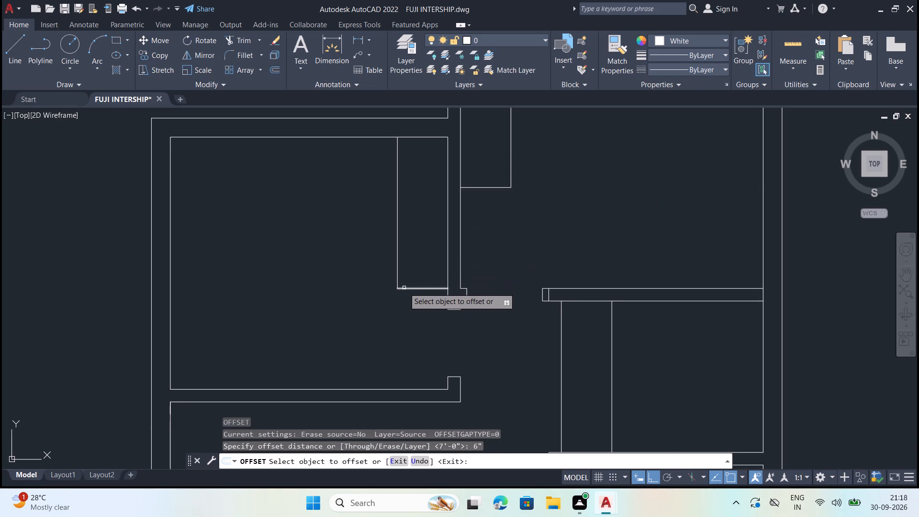
left_click(404, 288)
left_click(417, 266)
key("Escape")
Erase the upper-left bedroom wardrobe's original bottom line and trim the side line's overhang below the offset line.
scroll(414, 299, "up", 1)
left_click(419, 272)
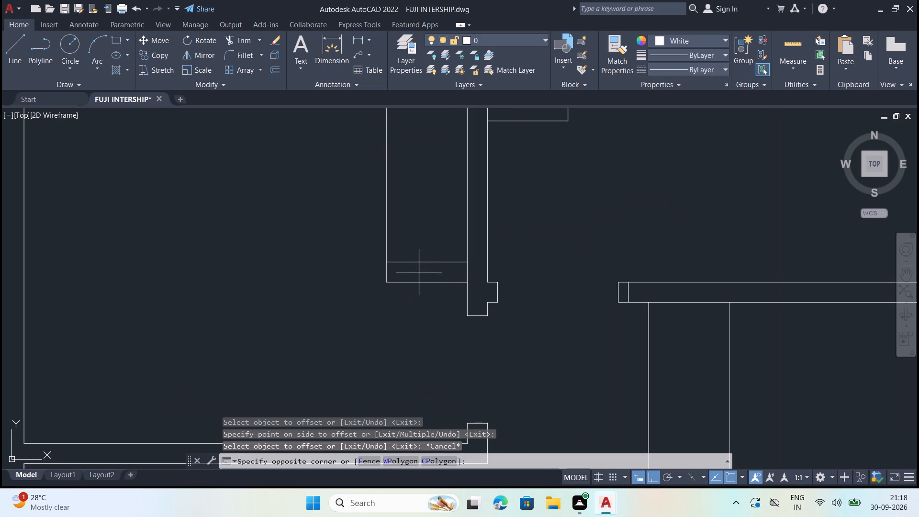
left_click(413, 286)
key("Delete")
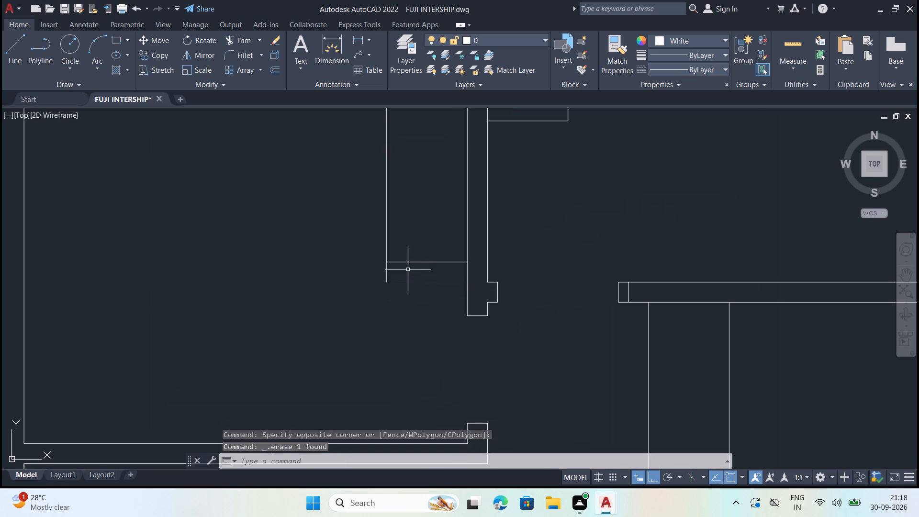
type("tr")
key("Return")
scroll(387, 282, "up", 1)
left_click_drag(391, 273, 384, 277)
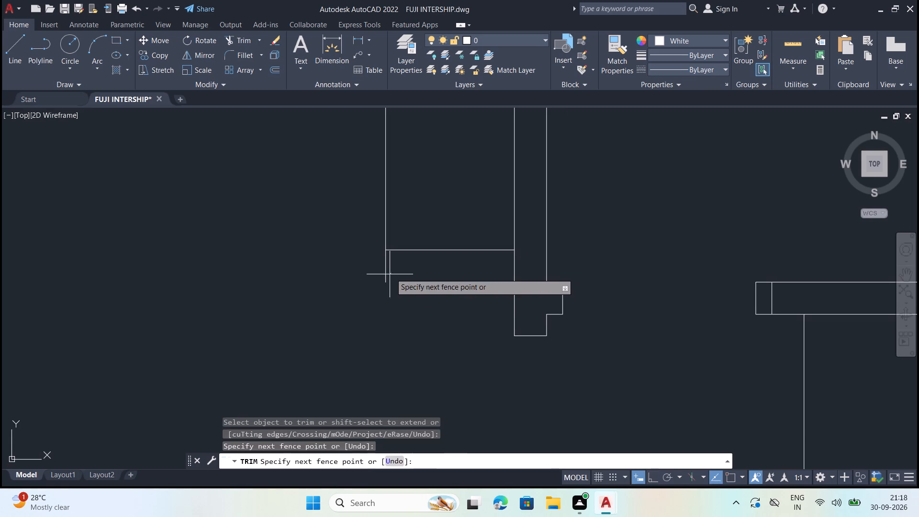
left_click(357, 285)
key("Escape")
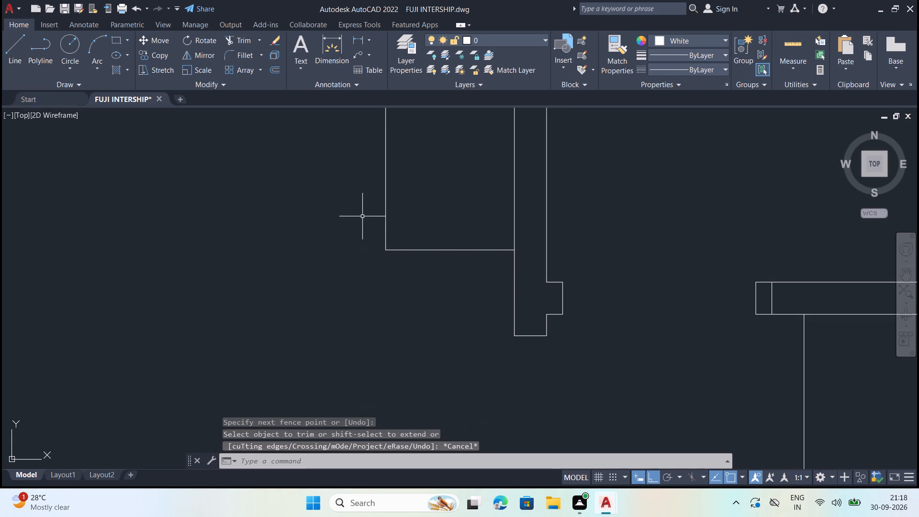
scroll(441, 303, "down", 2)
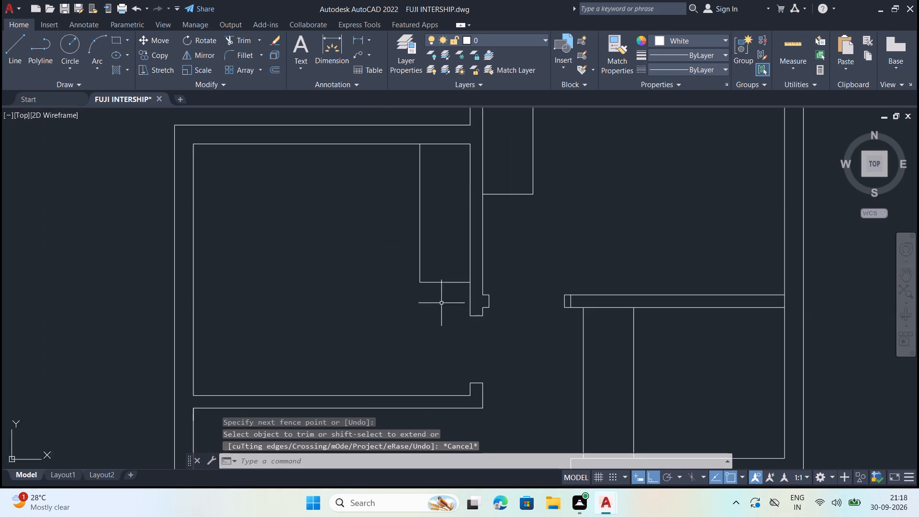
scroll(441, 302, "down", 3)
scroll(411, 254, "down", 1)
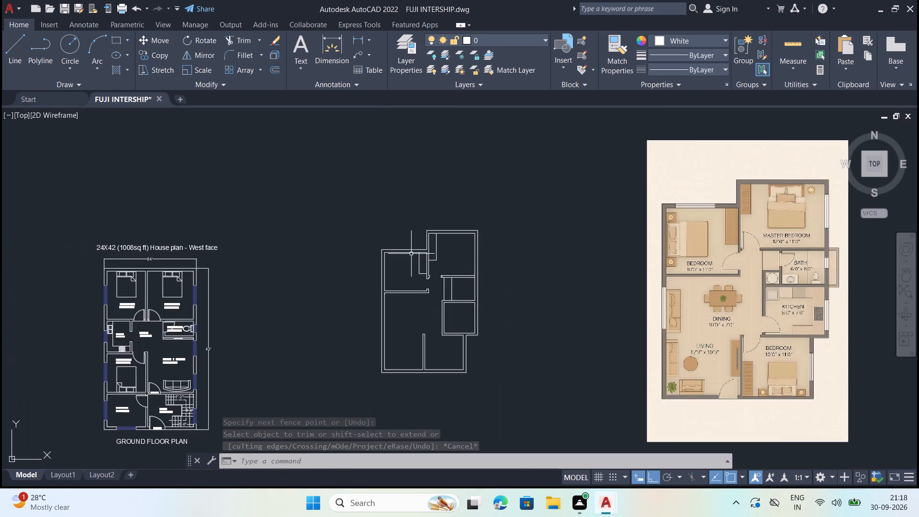
Offset the lower-right bedroom's inner bottom wall line 6' upward.
scroll(419, 371, "up", 3)
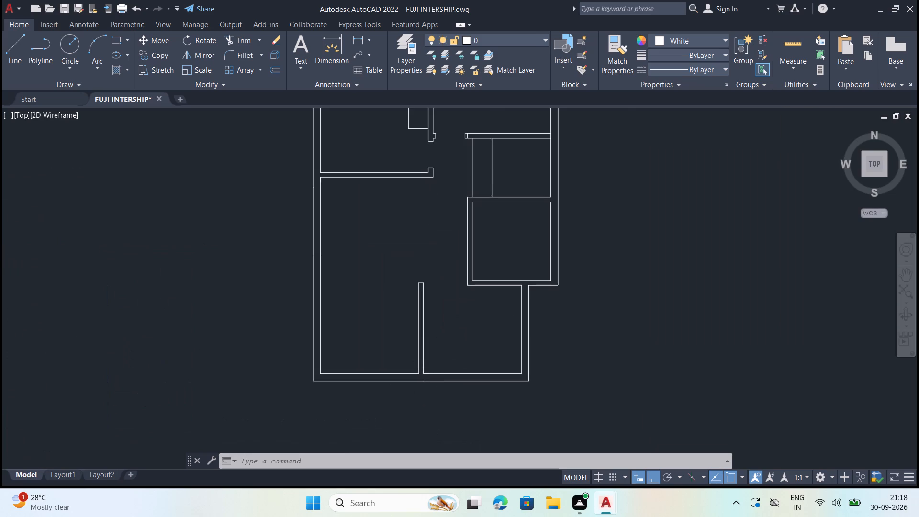
key("o")
key("Return")
type("6'")
key("Return")
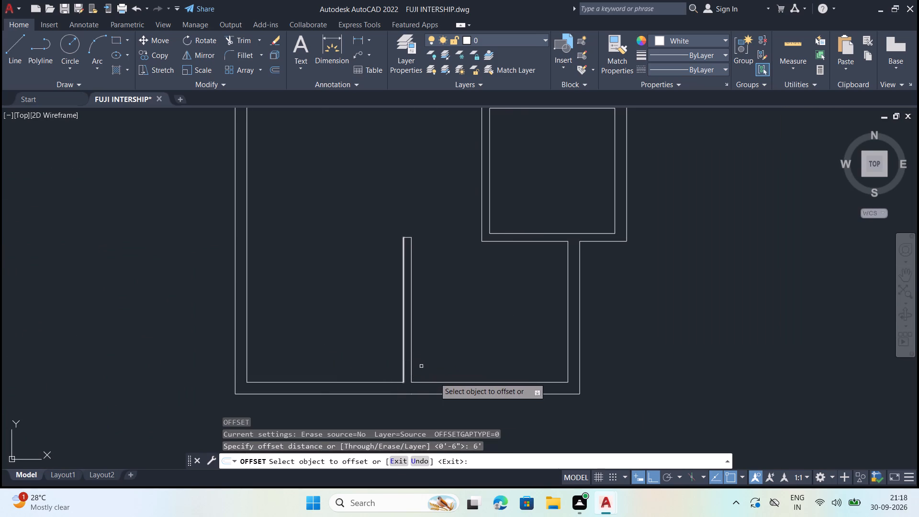
left_click_drag(437, 382, 443, 375)
left_click(440, 305)
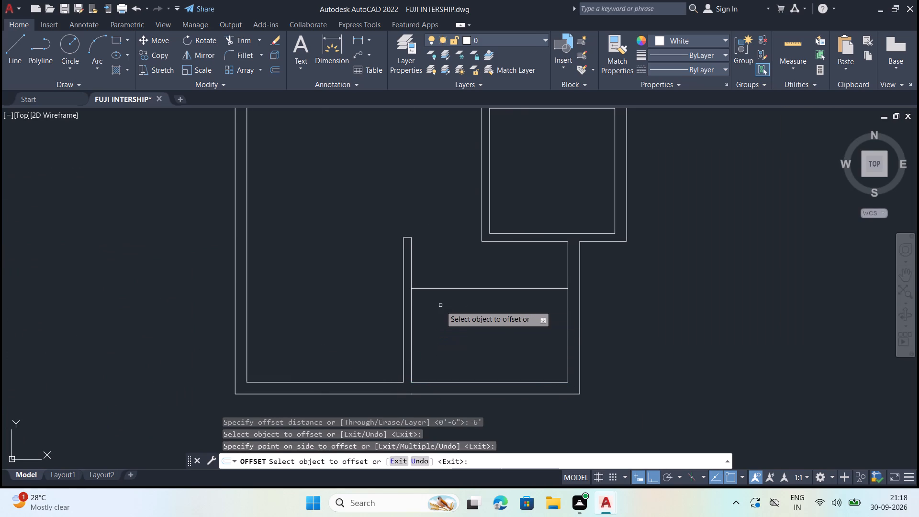
key("Escape")
Offset the partition line facing the lower-right bedroom 2' into the room.
key("o")
key("Return")
type("2'")
key("Return")
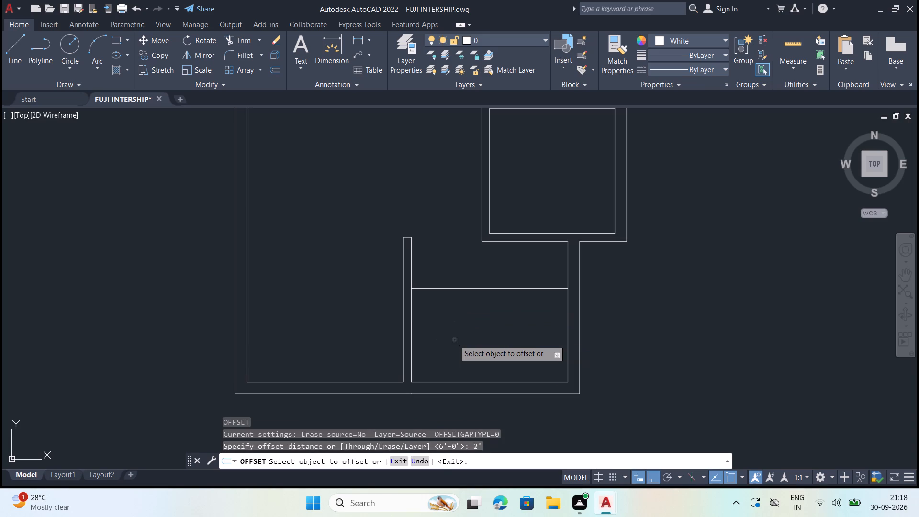
left_click(413, 324)
left_click(487, 334)
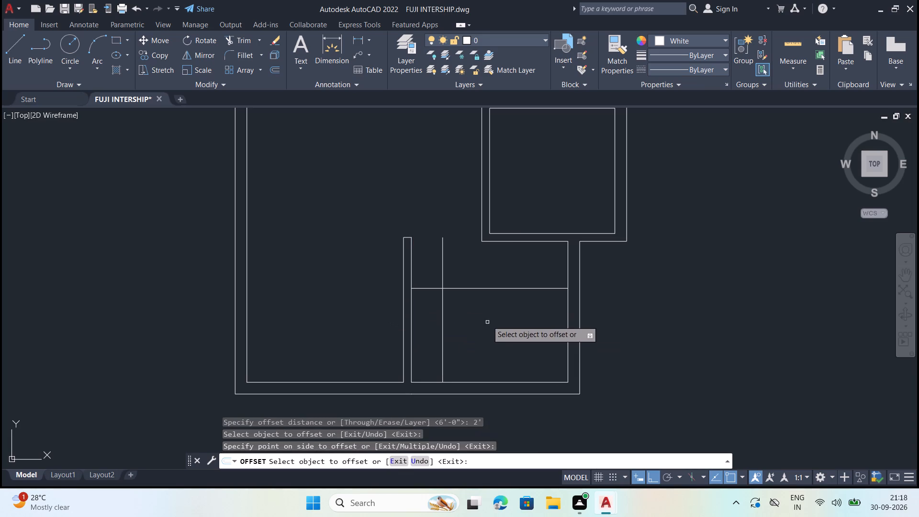
key("Escape")
Trim the excess offset lines beside and above the lower-right bedroom wardrobe, leaving a closed rectangle against the partition.
key("t")
key("r")
key("Return")
left_click(489, 303)
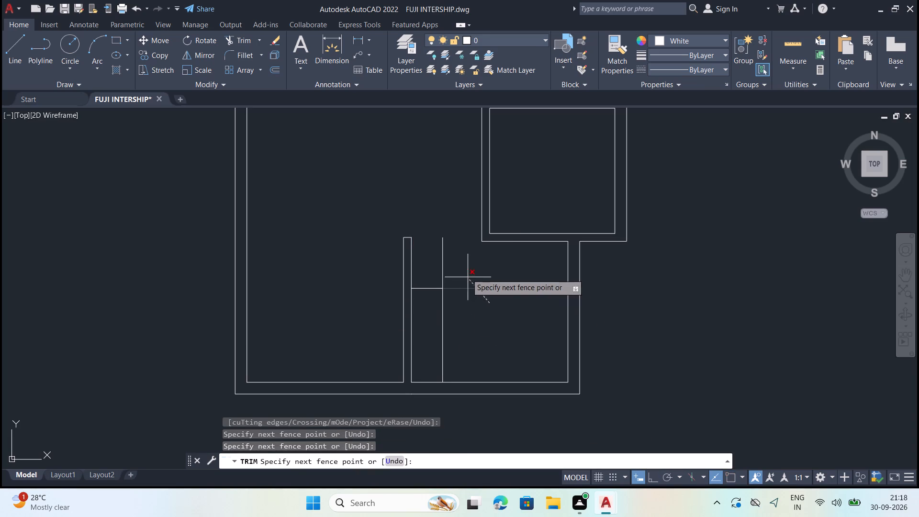
left_click(467, 274)
left_click(456, 268)
left_click(439, 265)
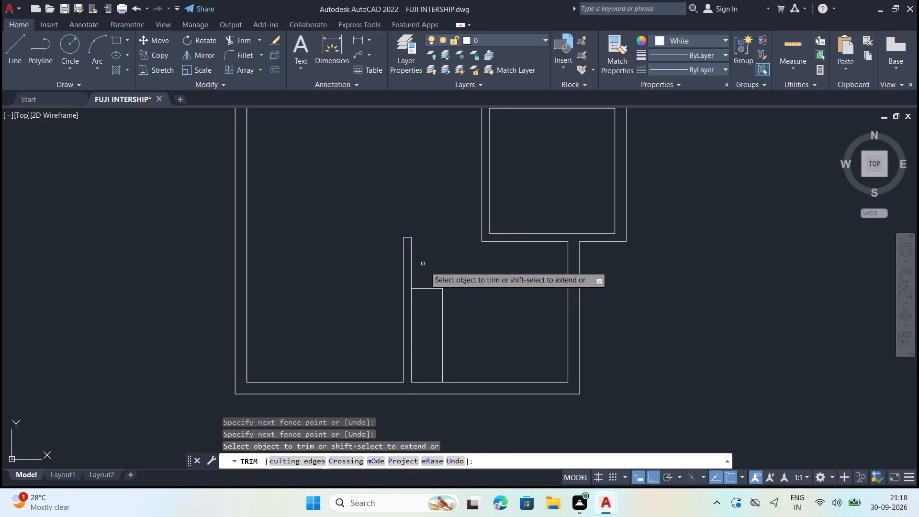
key("Escape")
Extend the living-room side line of the lower partition down to the outer bottom wall line.
scroll(428, 335, "down", 3)
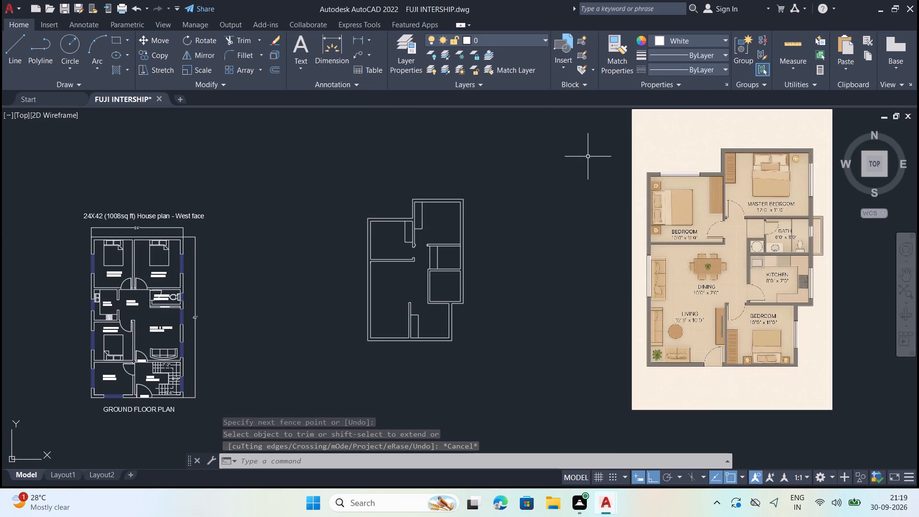
scroll(426, 312, "up", 5)
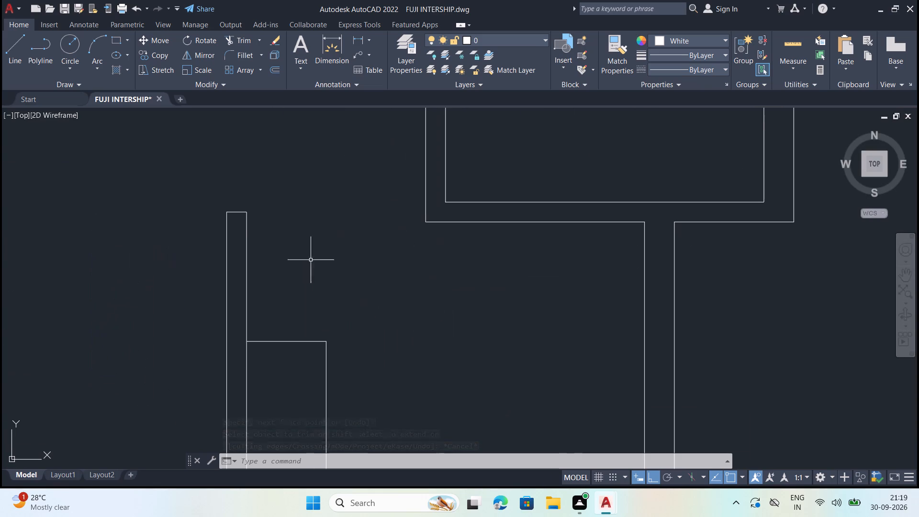
scroll(386, 219, "down", 4)
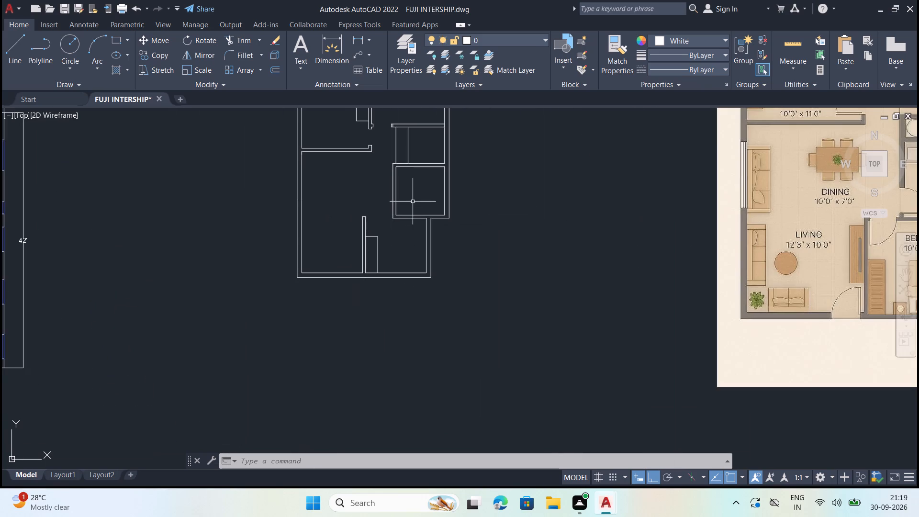
scroll(429, 203, "down", 1)
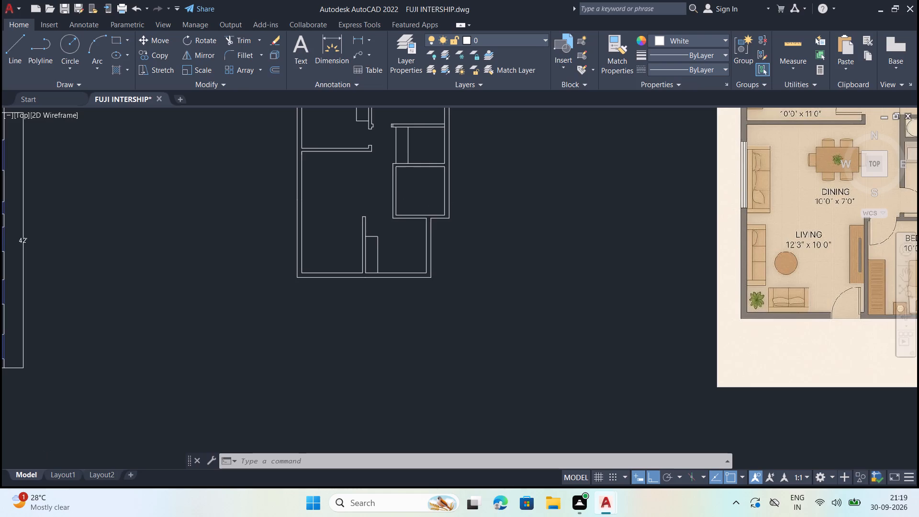
scroll(343, 265, "up", 1)
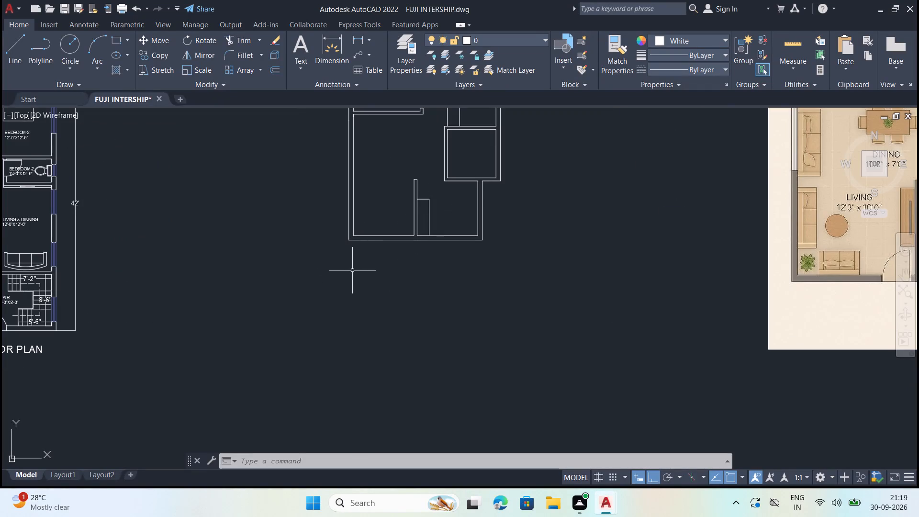
type("ex")
key("Return")
scroll(426, 234, "up", 2)
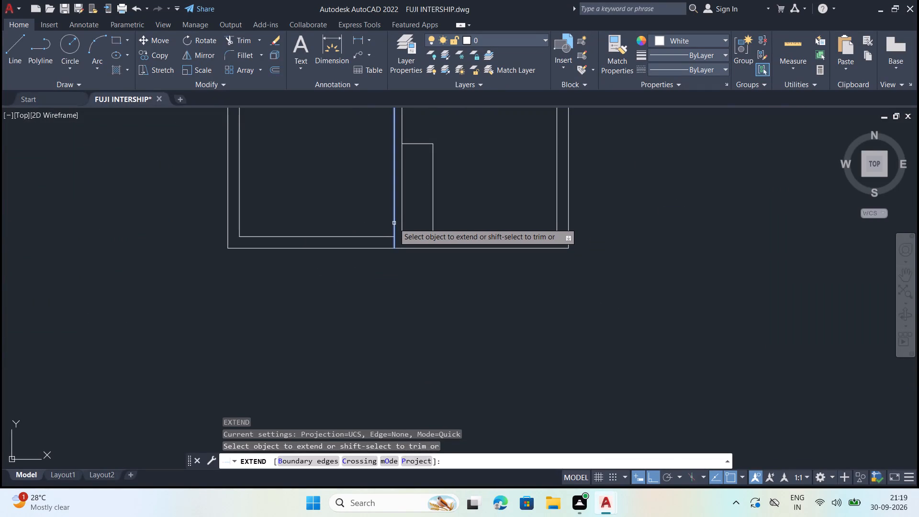
left_click(394, 223)
key("Escape")
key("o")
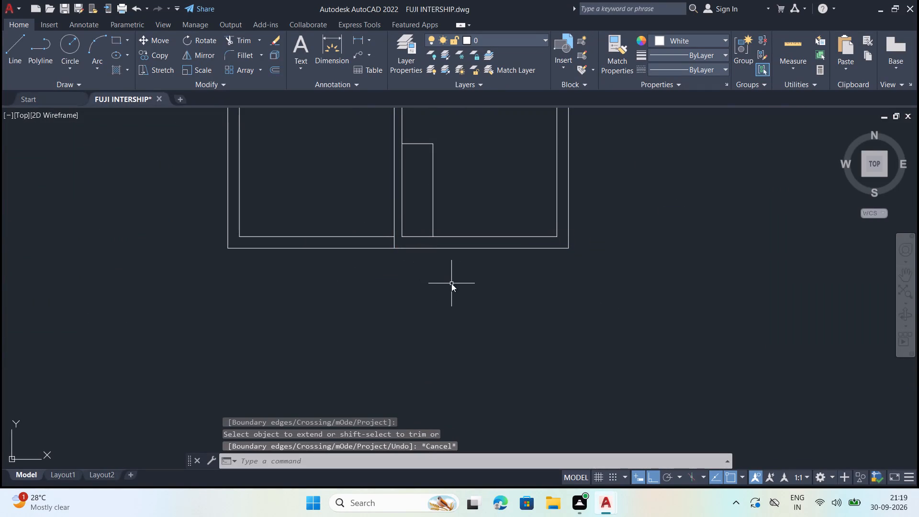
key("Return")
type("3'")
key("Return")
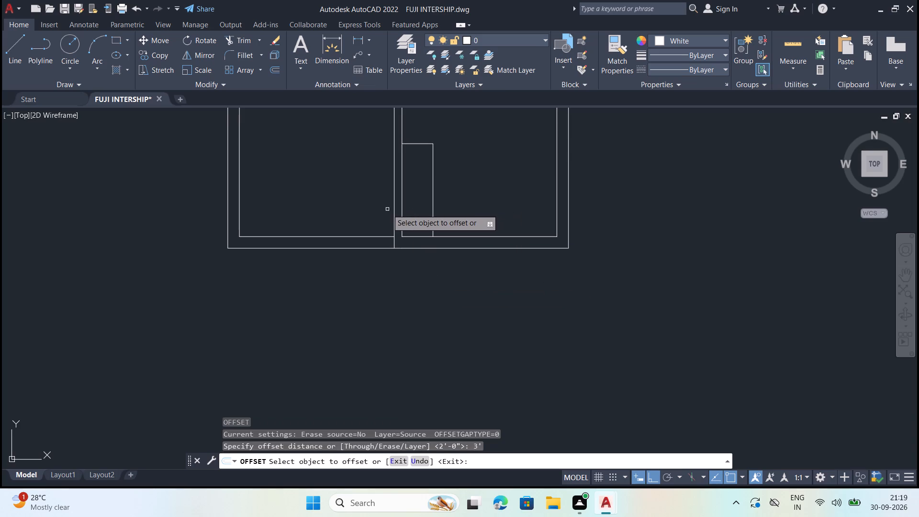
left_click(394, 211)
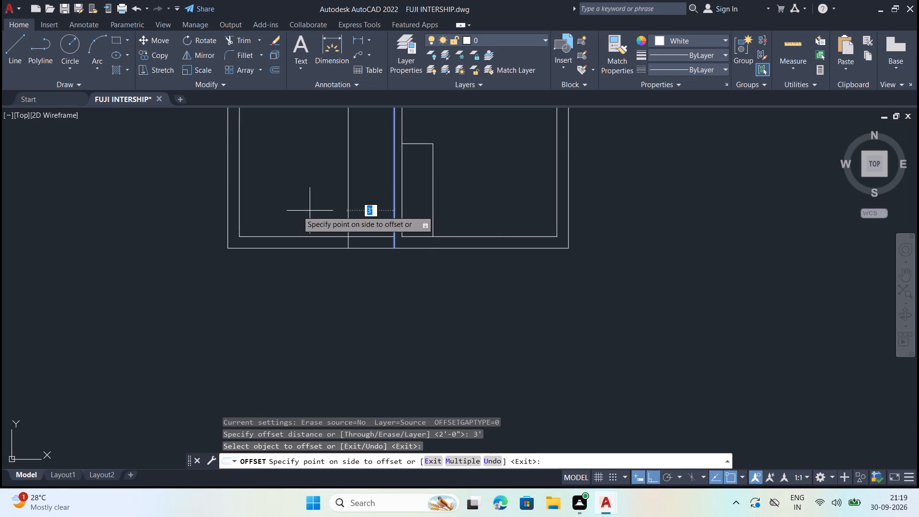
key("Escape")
Copy the BEDROOM-1 bed from the 24X42 house plan into the master bedroom, headboard near the top wall, with Ortho off.
scroll(379, 271, "down", 3)
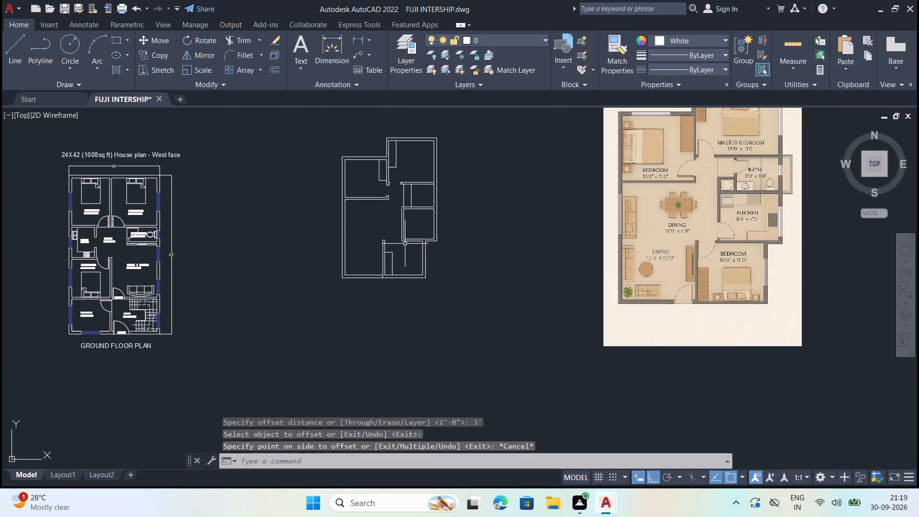
scroll(475, 242, "down", 3)
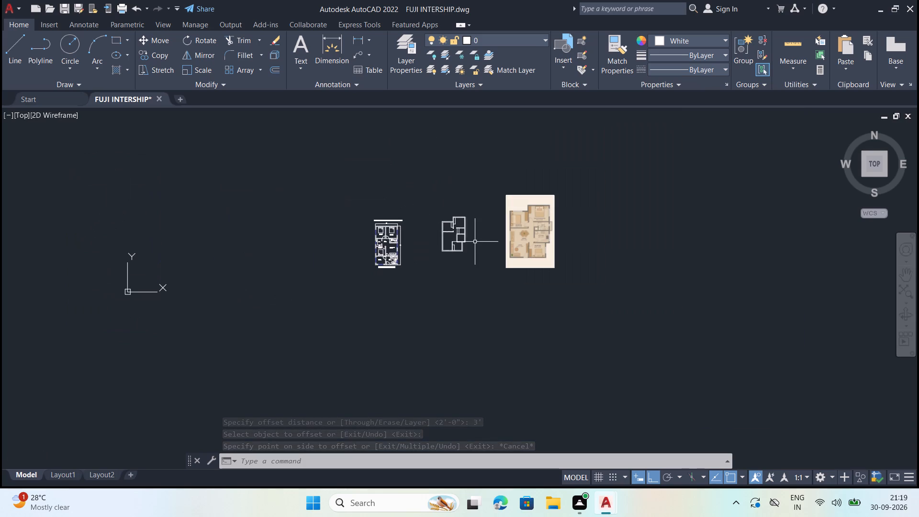
scroll(364, 250, "up", 4)
scroll(426, 160, "up", 1)
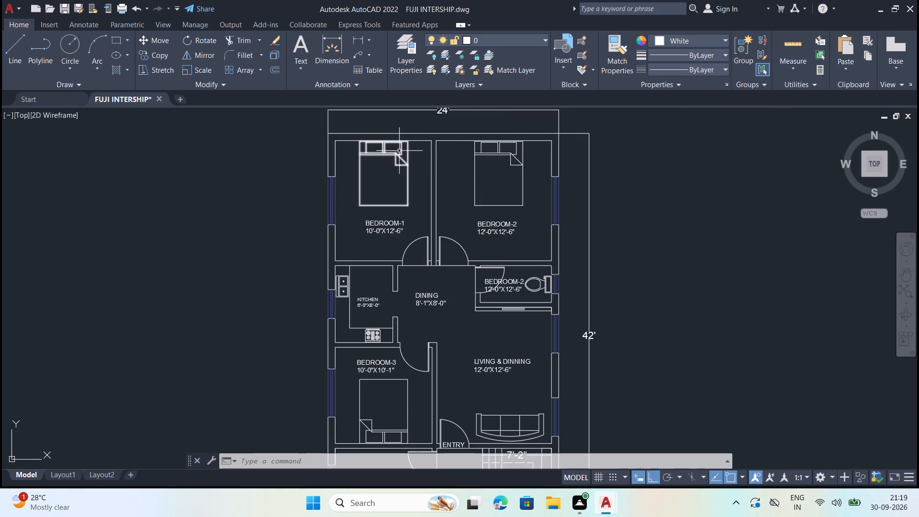
left_click(399, 151)
left_click(387, 158)
right_click(387, 158)
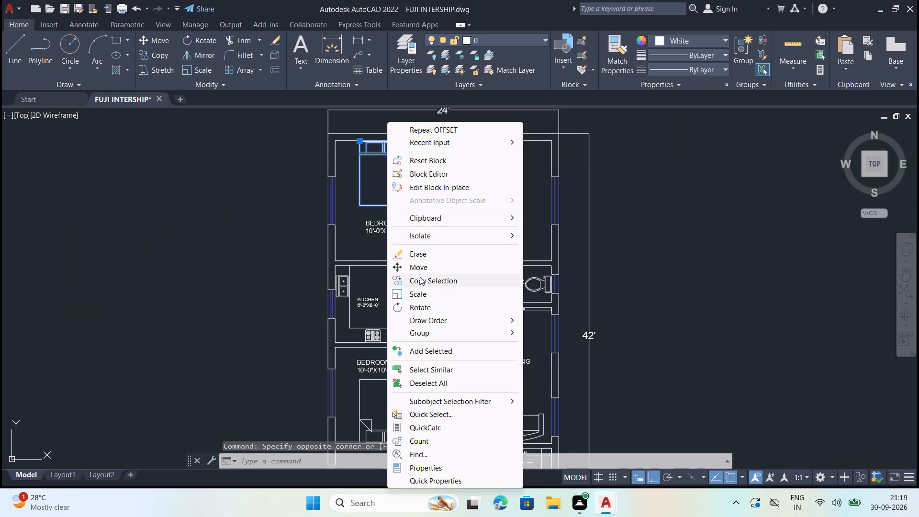
left_click(420, 277)
left_click(395, 161)
scroll(310, 199, "down", 3)
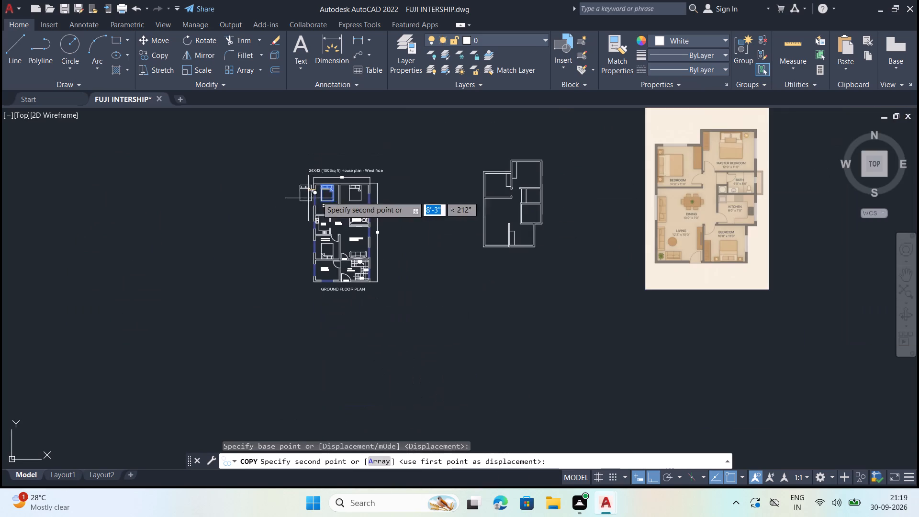
scroll(534, 195, "up", 1)
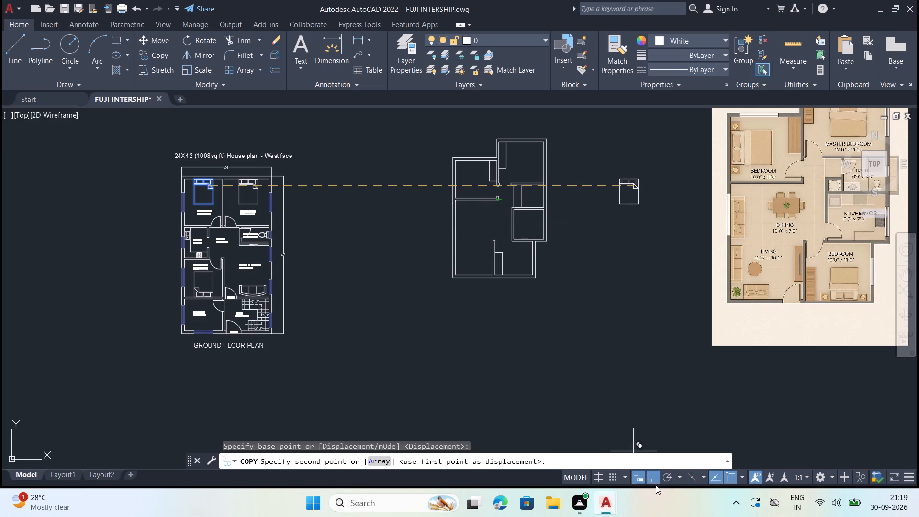
left_click(656, 479)
scroll(468, 233, "down", 1)
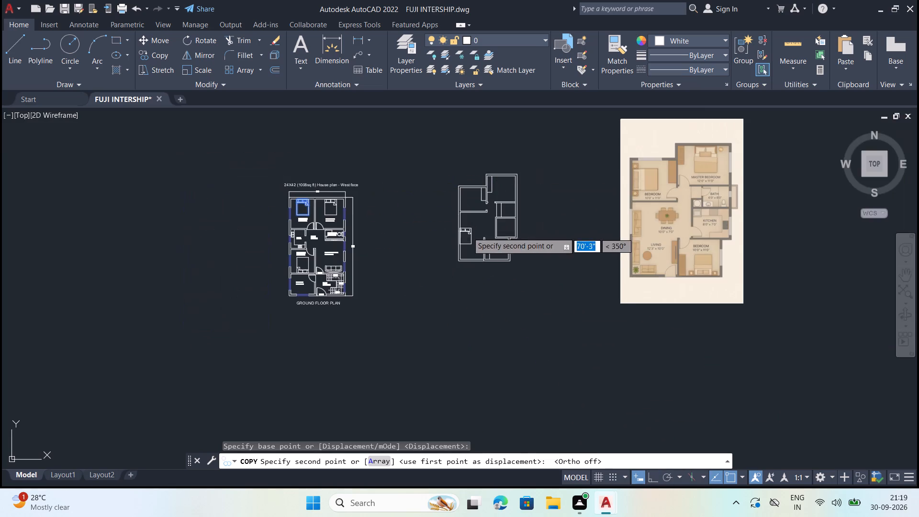
scroll(509, 178, "up", 5)
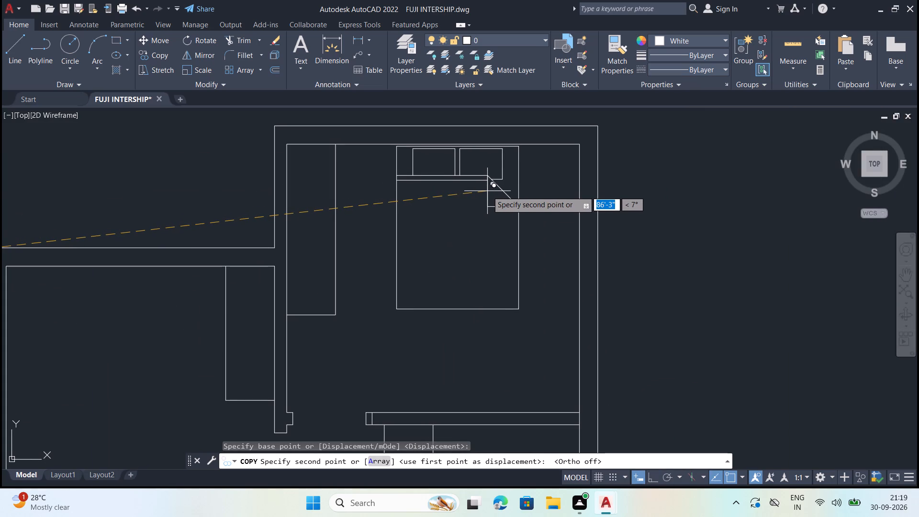
left_click(488, 191)
Place two more copies of the bed, one in the lower-right bedroom and one in the upper-left bedroom.
scroll(522, 240, "down", 5)
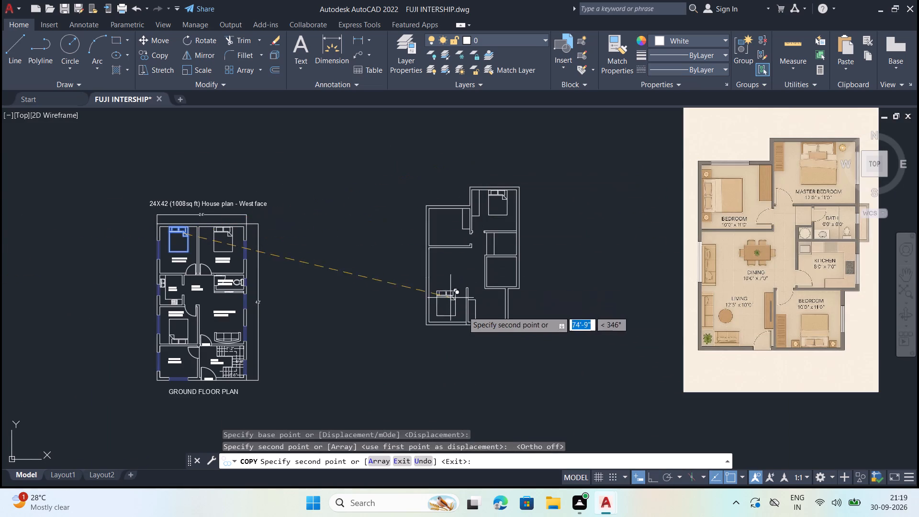
scroll(500, 321, "up", 3)
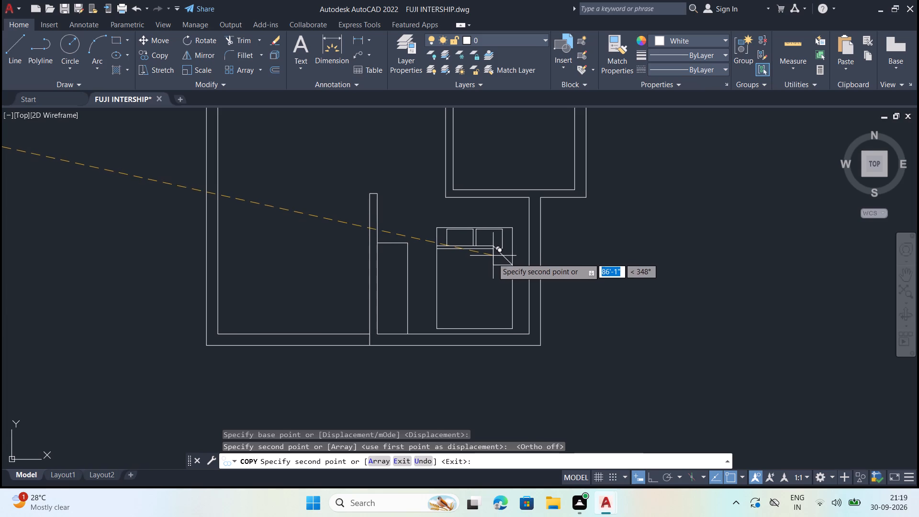
left_click(493, 258)
scroll(494, 318, "down", 3)
scroll(457, 250, "up", 3)
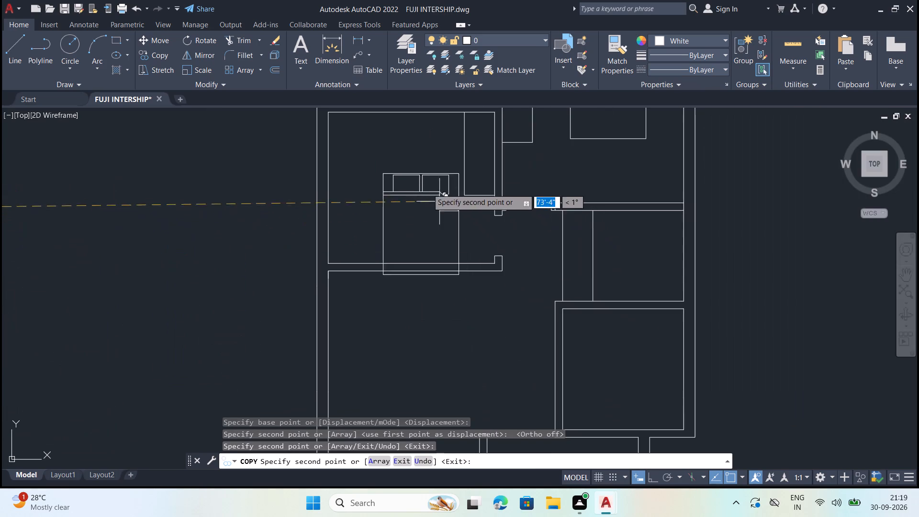
left_click(416, 169)
key("Escape")
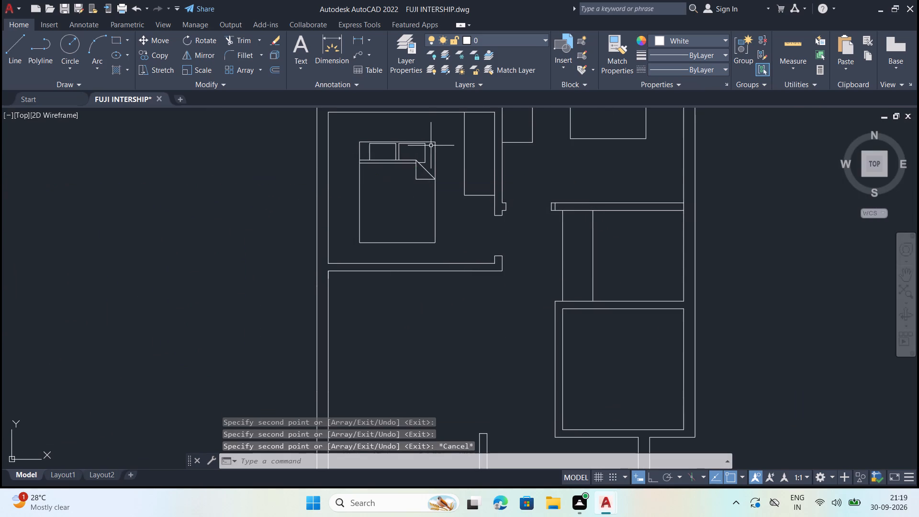
With Ortho on, rotate the upper-left bedroom's bed a quarter turn counterclockwise about its top-left corner.
left_click(431, 146)
left_click(373, 166)
right_click(373, 166)
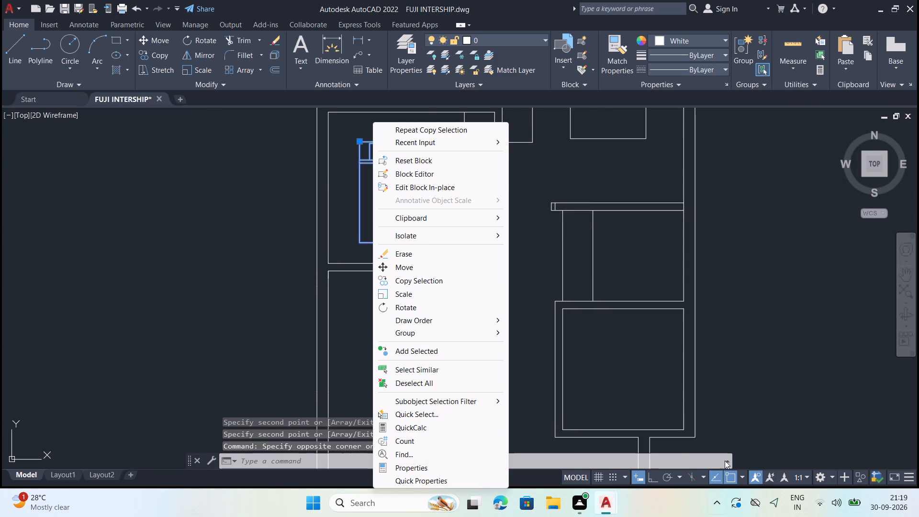
left_click(650, 475)
right_click_drag(408, 188, 403, 188)
left_click(456, 307)
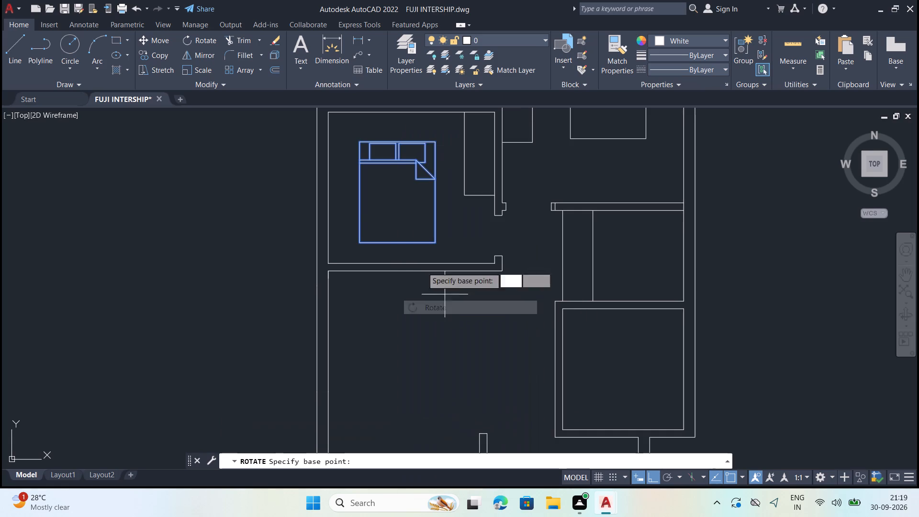
left_click(360, 143)
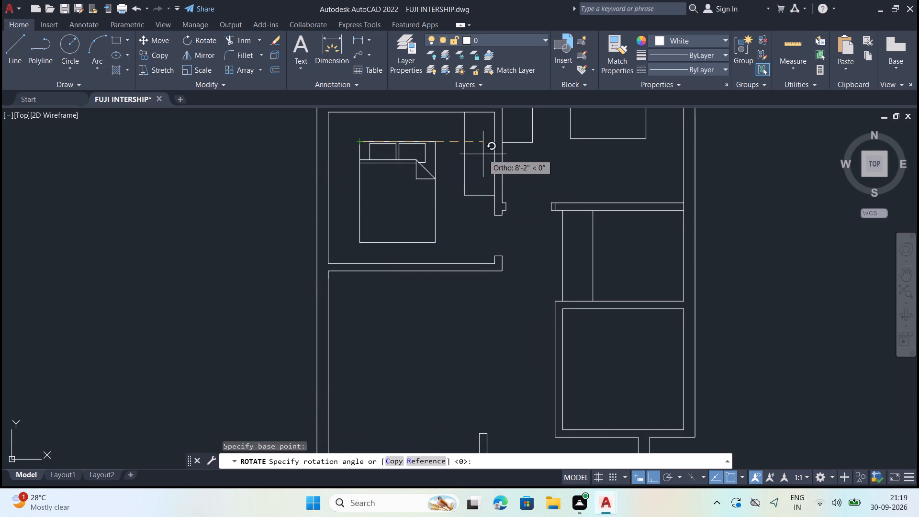
scroll(353, 168, "down", 2)
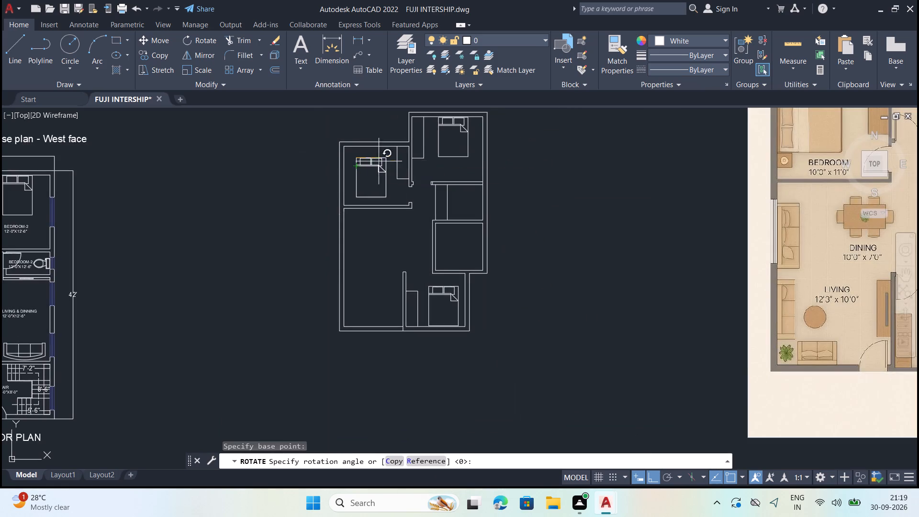
left_click(348, 132)
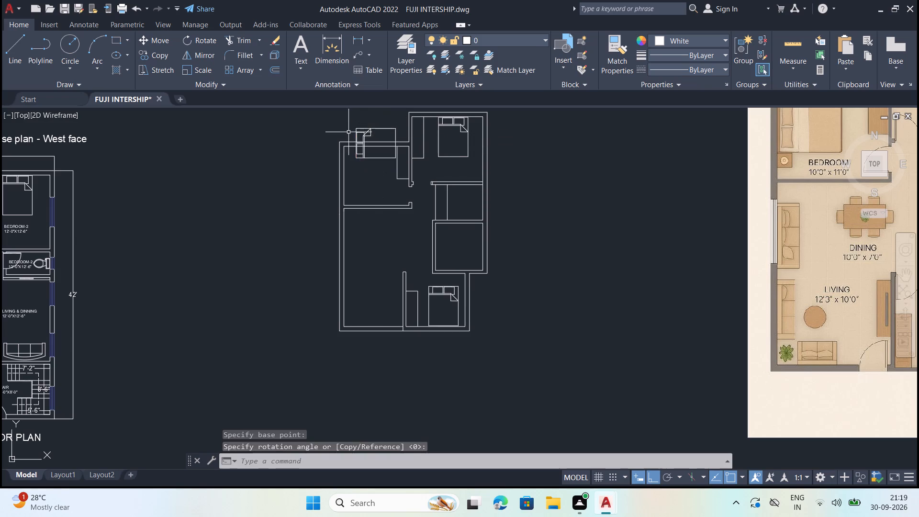
Move the upper-left bedroom's rotated bed inside the room with Ortho off, headboard against the left wall.
left_click(363, 134)
right_click(362, 132)
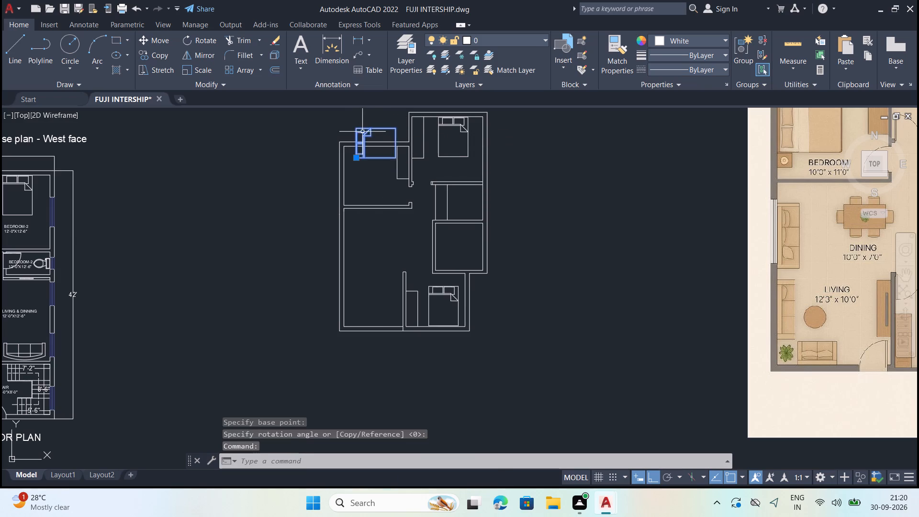
left_click(406, 265)
scroll(352, 157, "up", 2)
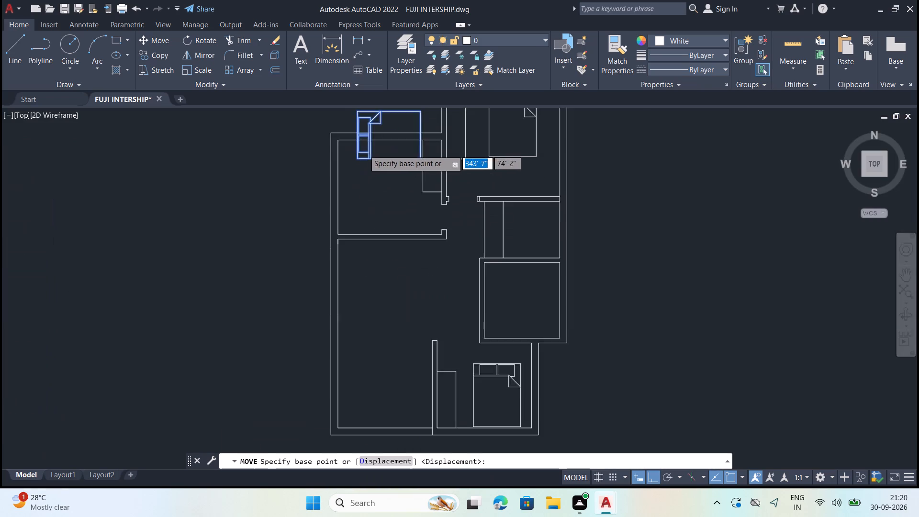
left_click(379, 133)
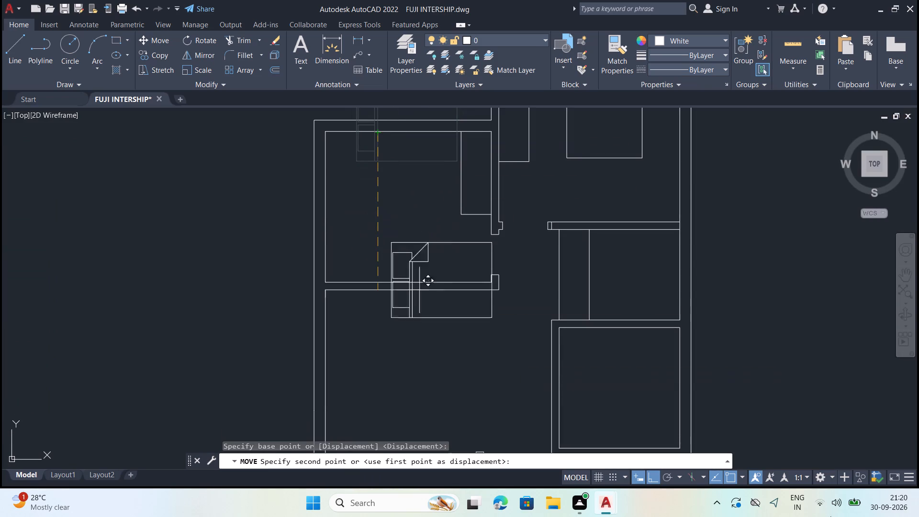
left_click(652, 480)
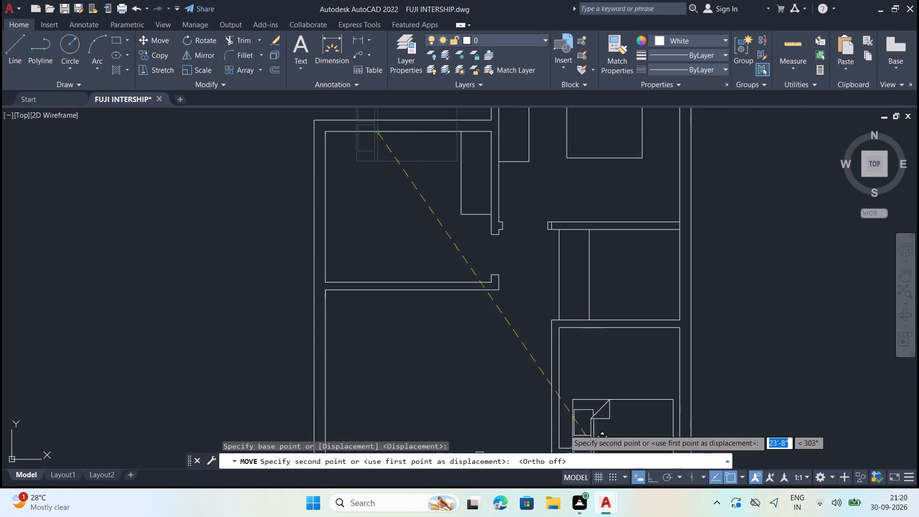
scroll(356, 200, "up", 1)
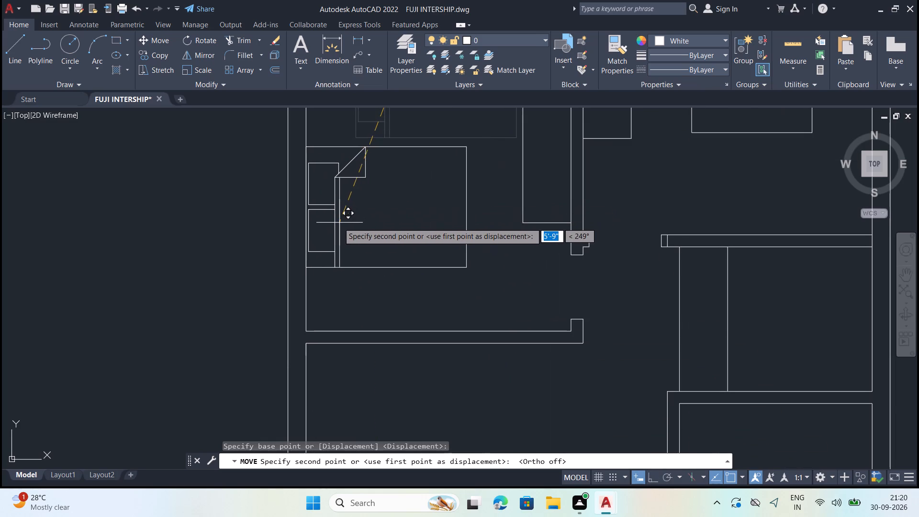
left_click(341, 219)
With Ortho on, rotate the lower-right bedroom's bed 180° about its top-left corner.
scroll(390, 252, "down", 3)
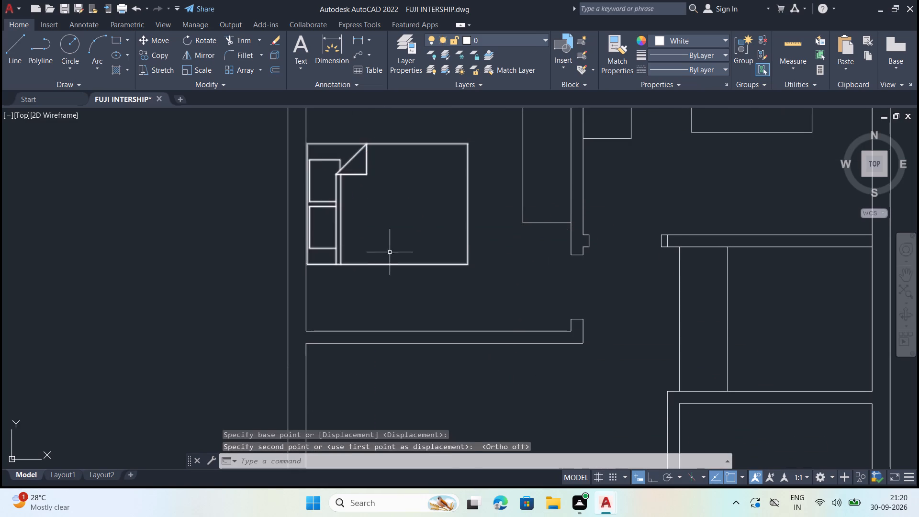
scroll(511, 279, "down", 2)
scroll(506, 373, "up", 3)
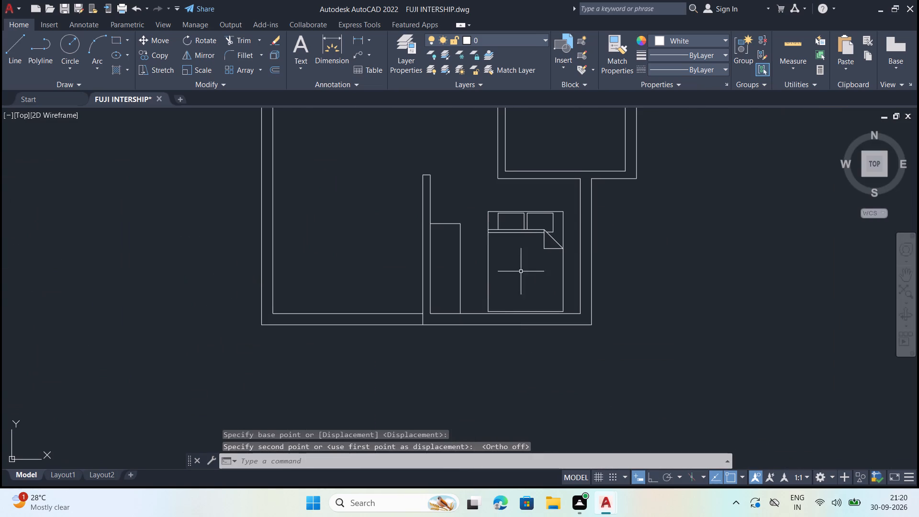
left_click(552, 223)
left_click(525, 245)
left_click(507, 287)
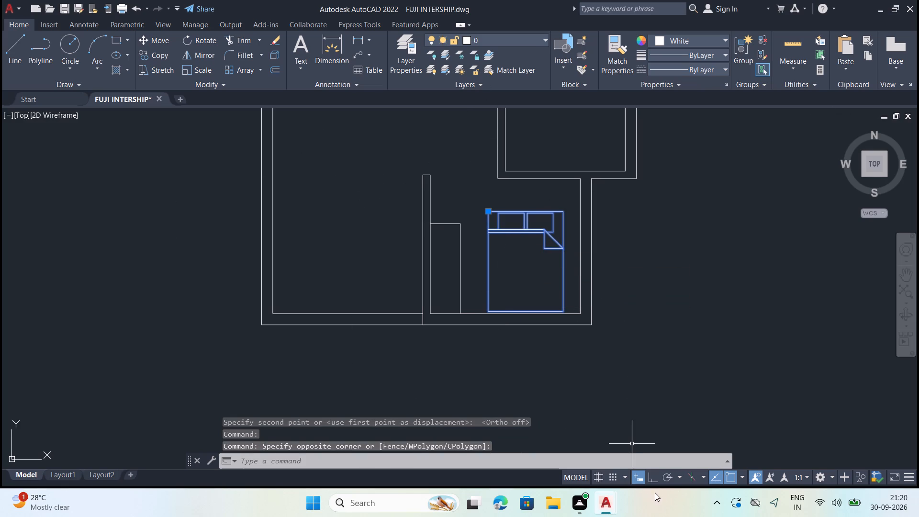
left_click(652, 480)
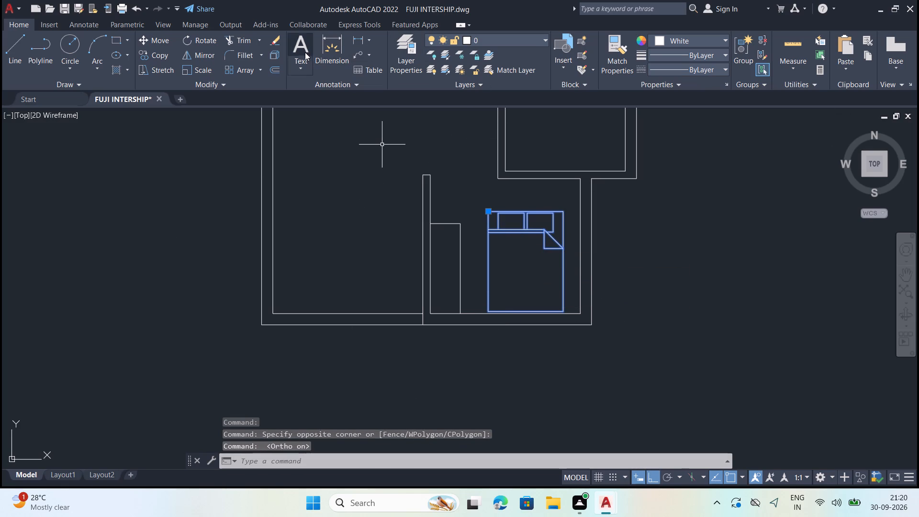
left_click(211, 42)
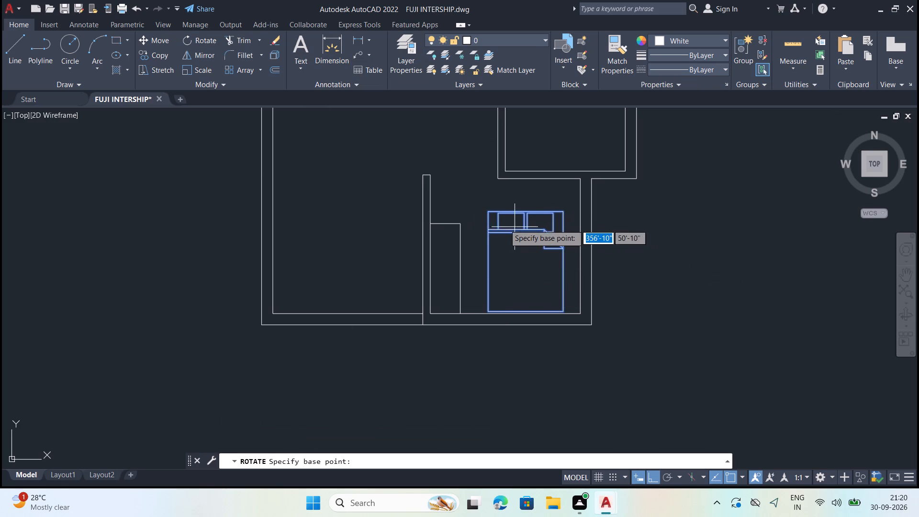
left_click(487, 212)
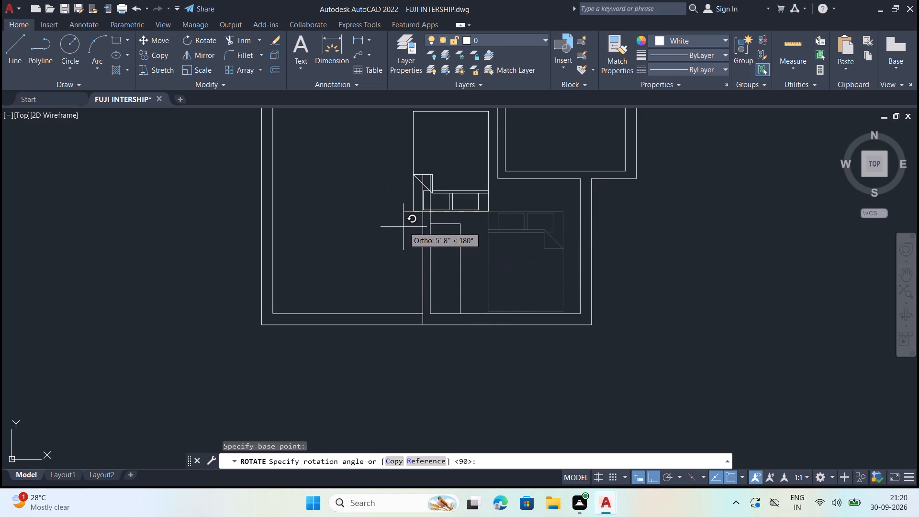
left_click(403, 227)
With Ortho off, move the rotated bed back into the lower-right bedroom, headboard against the bottom wall.
left_click(472, 203)
left_click(449, 210)
right_click(449, 210)
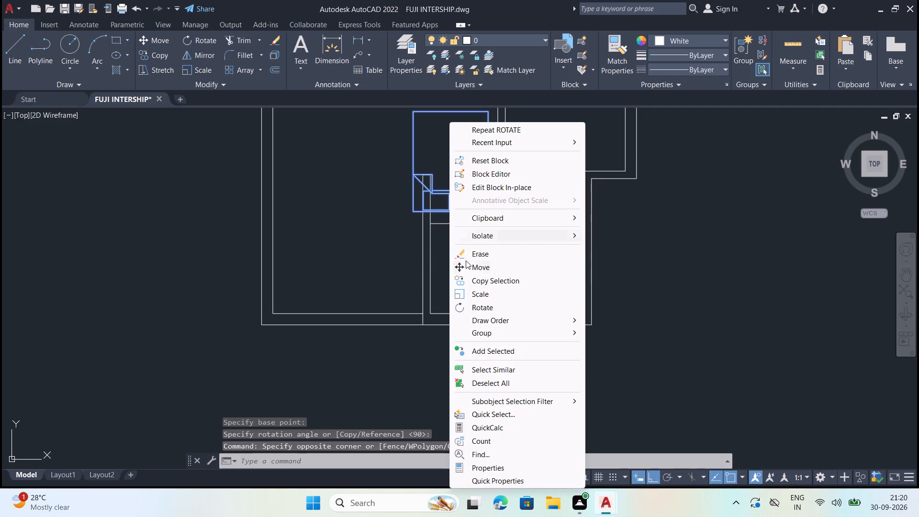
left_click(487, 268)
left_click_drag(448, 187, 451, 192)
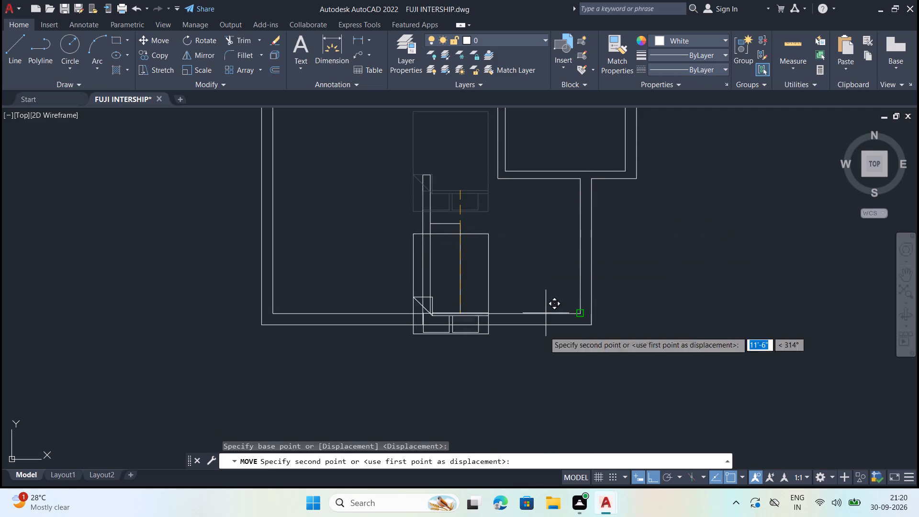
left_click(656, 483)
scroll(504, 293, "up", 1)
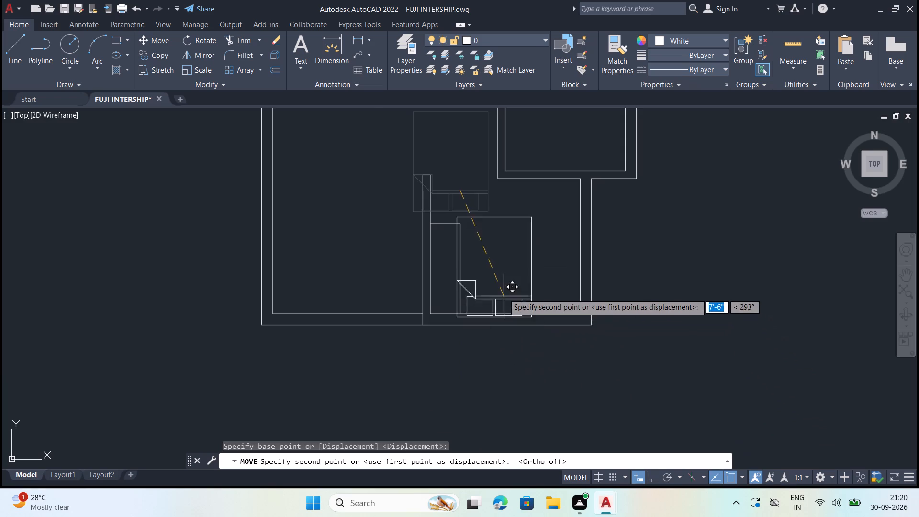
scroll(504, 293, "up", 1)
left_click(572, 292)
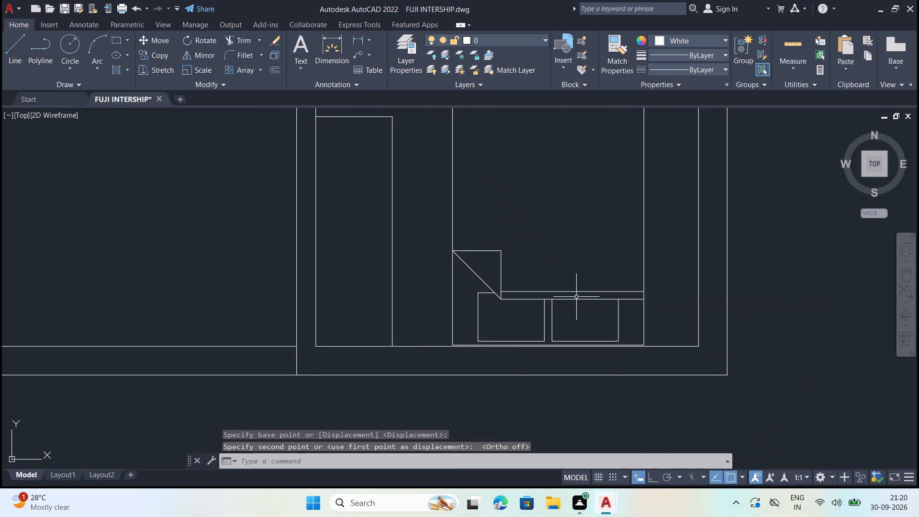
Scale the lower-right bedroom's bed down slightly about its top-right corner, setting the factor freehand.
scroll(507, 350, "down", 3)
scroll(526, 275, "up", 1)
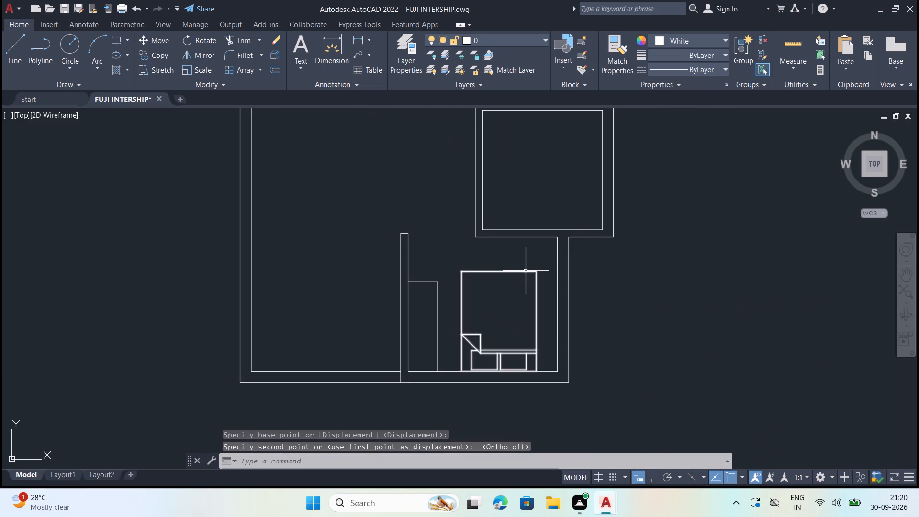
left_click(526, 271)
right_click(522, 282)
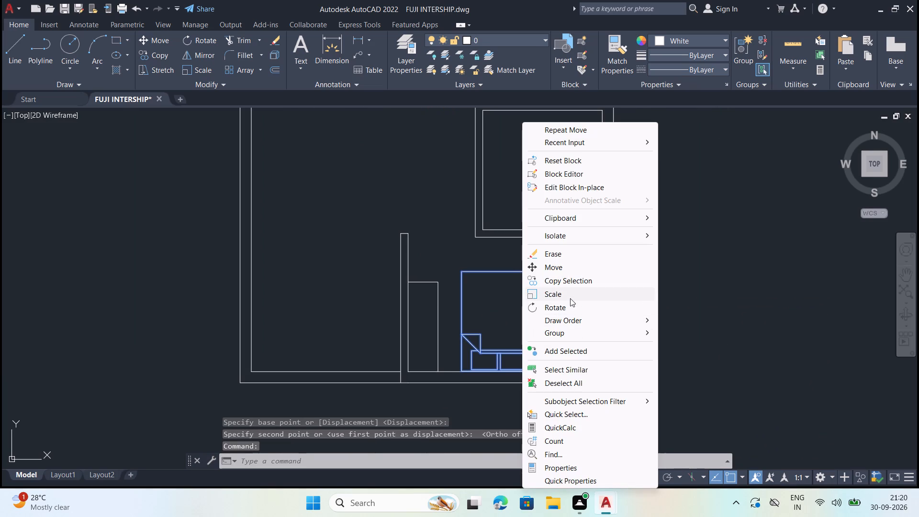
left_click(570, 298)
left_click(536, 273)
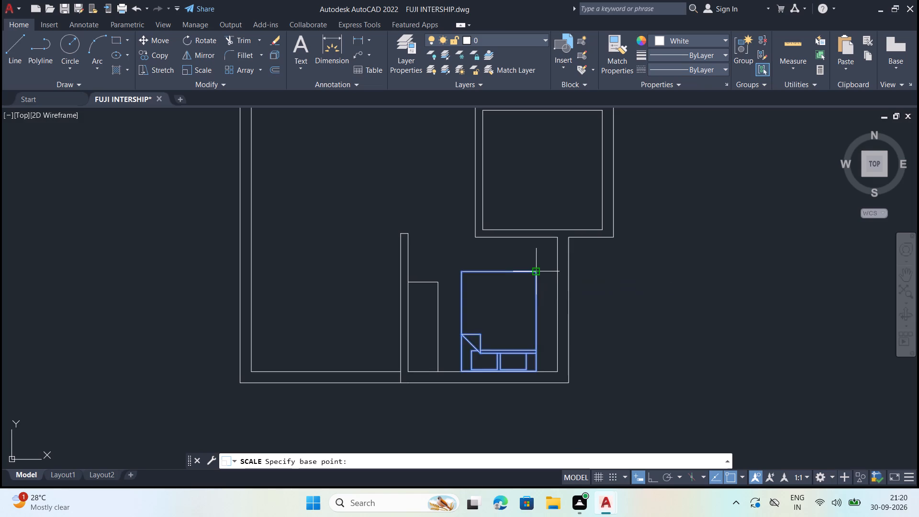
left_click(512, 310)
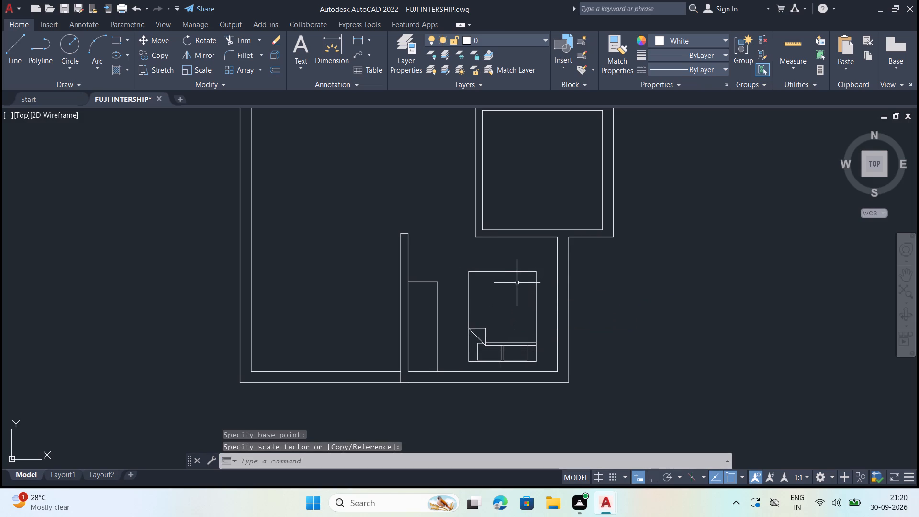
Move the reduced bed down to the bottom wall and slightly closer to the wardrobe.
left_click(523, 270)
right_click(508, 294)
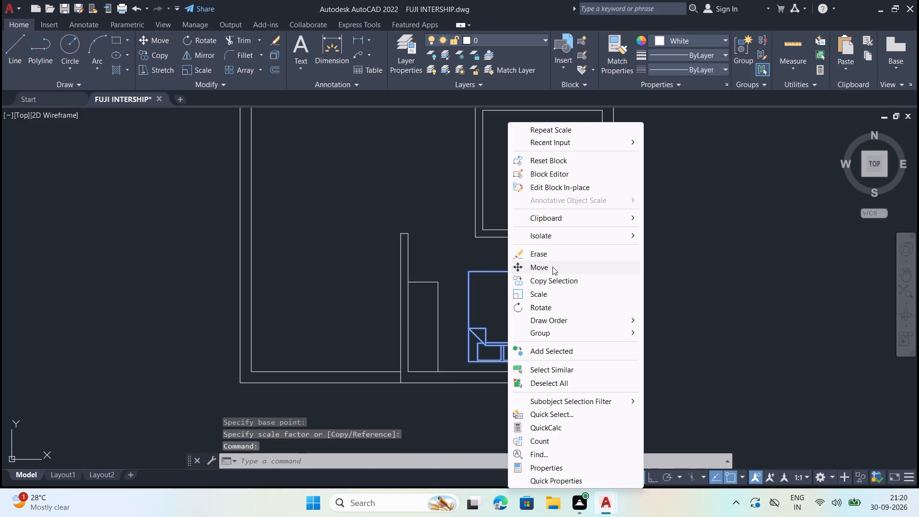
left_click(552, 267)
scroll(499, 347, "up", 1)
left_click(504, 368)
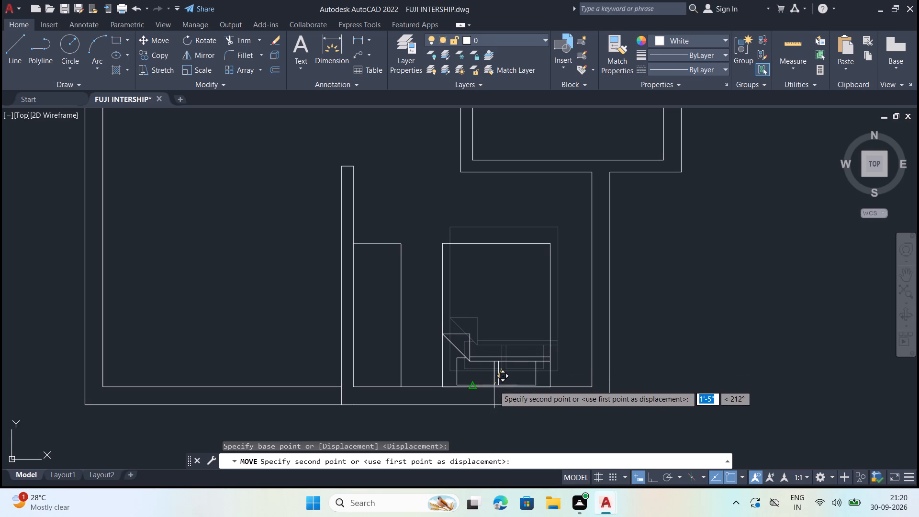
left_click(495, 382)
Shift the lower-right bedroom's bed about 7" right and slightly up, clear of the bottom wall line.
left_click(479, 361)
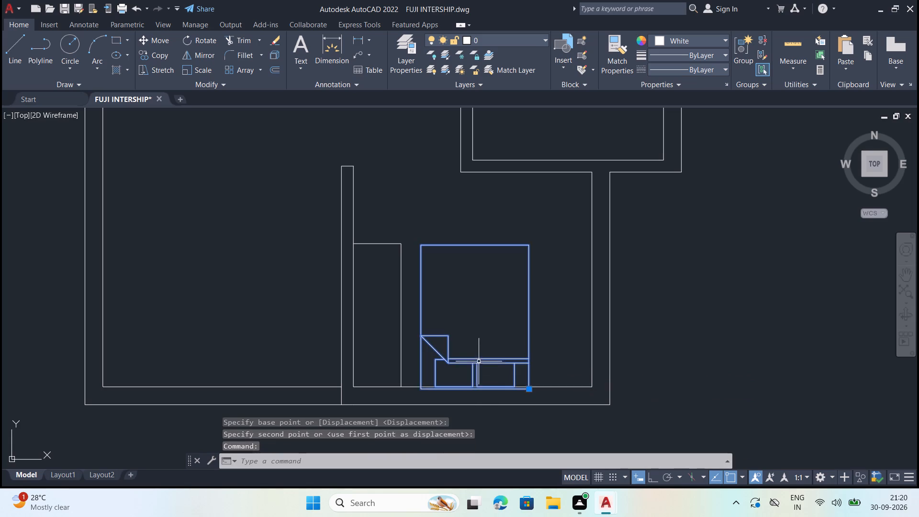
right_click(474, 358)
left_click(528, 268)
scroll(357, 292, "down", 2)
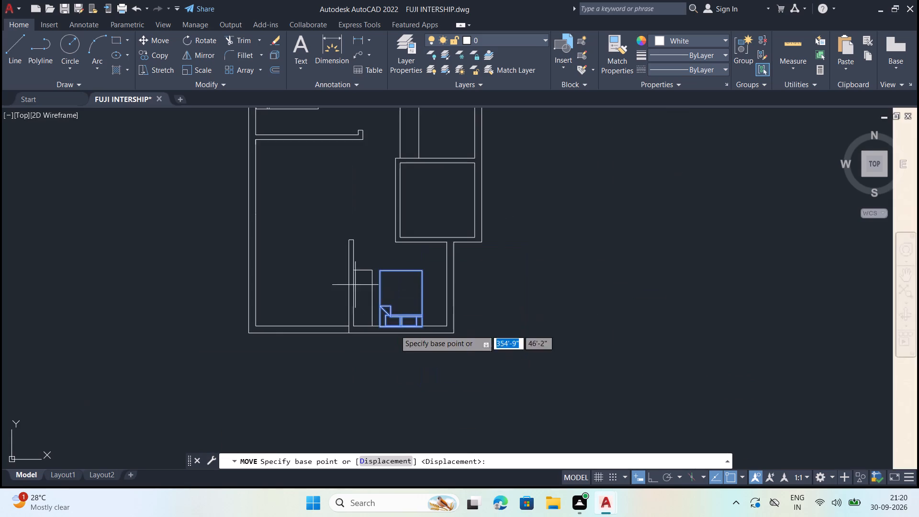
scroll(403, 329, "up", 4)
left_click(412, 320)
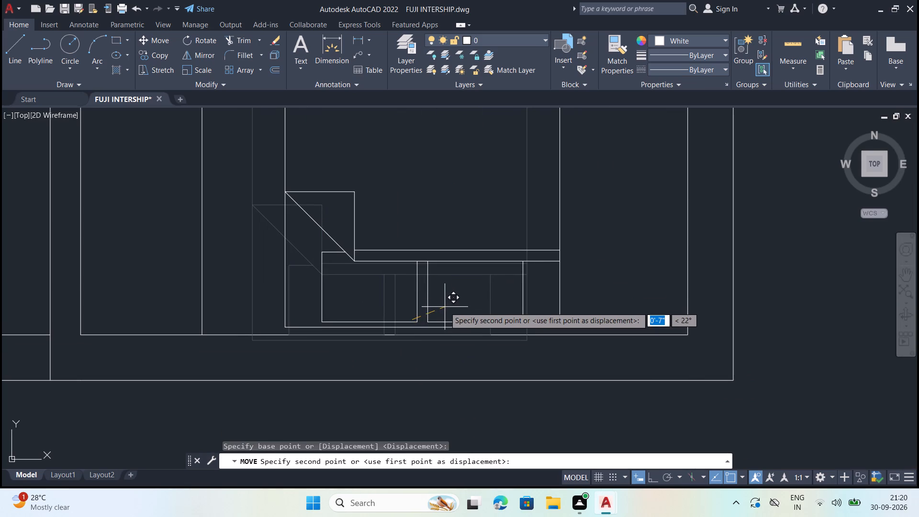
left_click(445, 307)
Nudge the lower-right bedroom's bed slightly down, bringing its headboard closer to the bottom wall line.
left_click(435, 325)
left_click(400, 297)
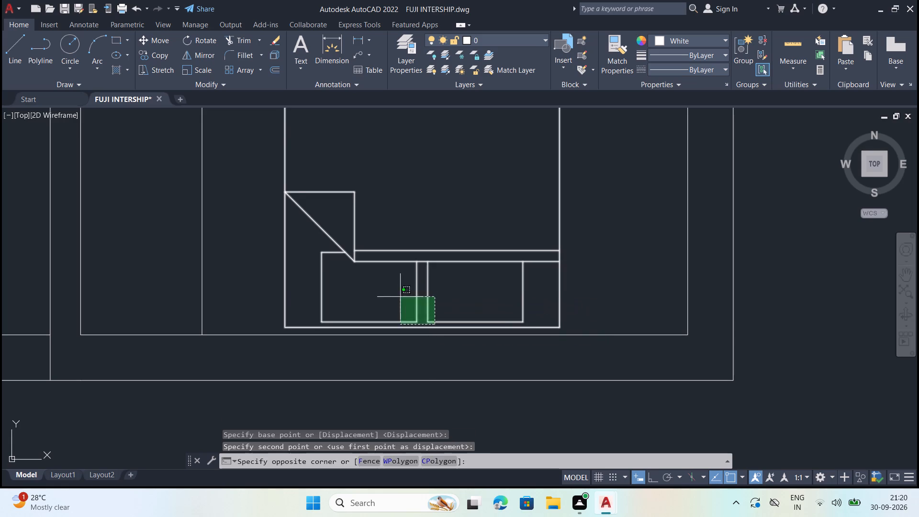
right_click(420, 231)
left_click(458, 272)
scroll(431, 290, "up", 1)
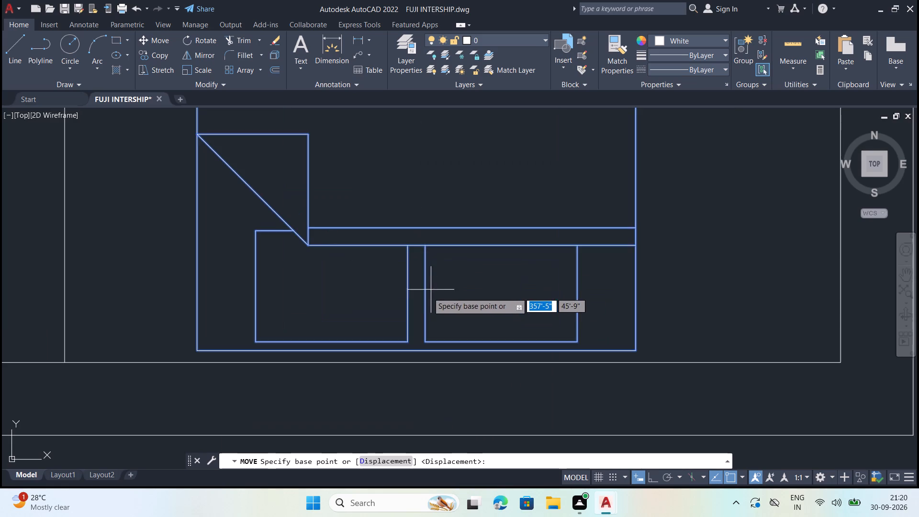
left_click(426, 294)
left_click(427, 300)
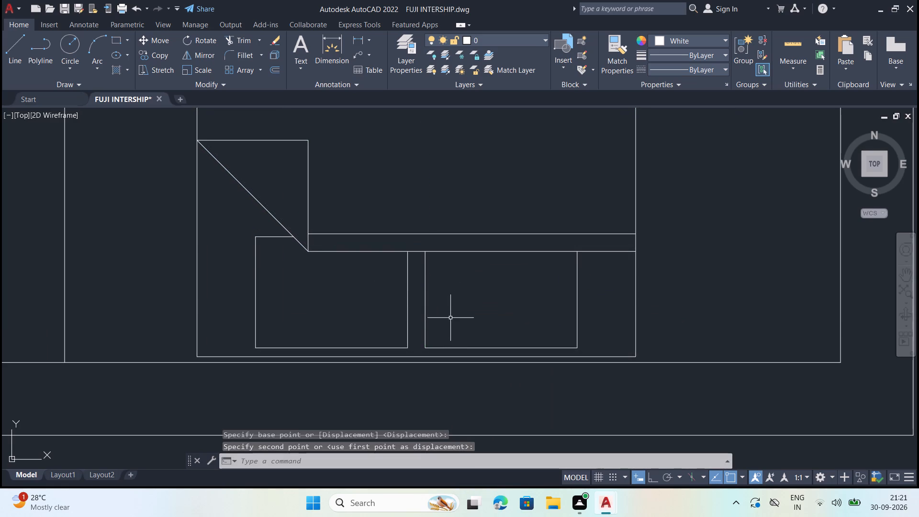
Move the lower-right bedroom's bed about 5" to the right, away from the wardrobe.
scroll(452, 315, "down", 3)
left_click(473, 300)
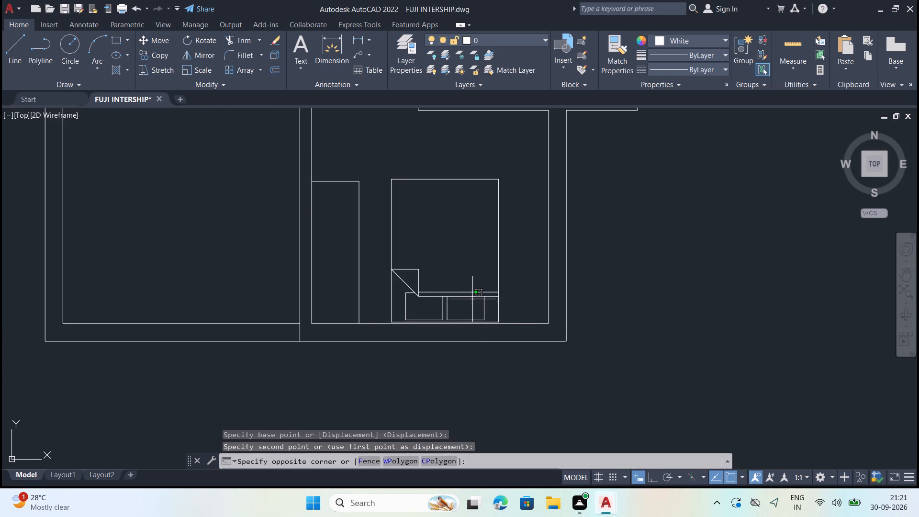
left_click(420, 299)
right_click(421, 295)
left_click(452, 270)
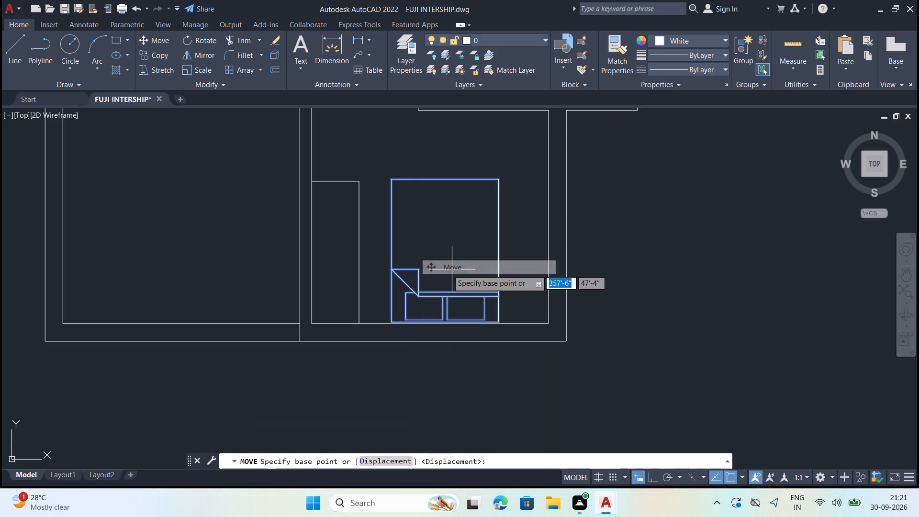
scroll(446, 270, "up", 1)
left_click(444, 270)
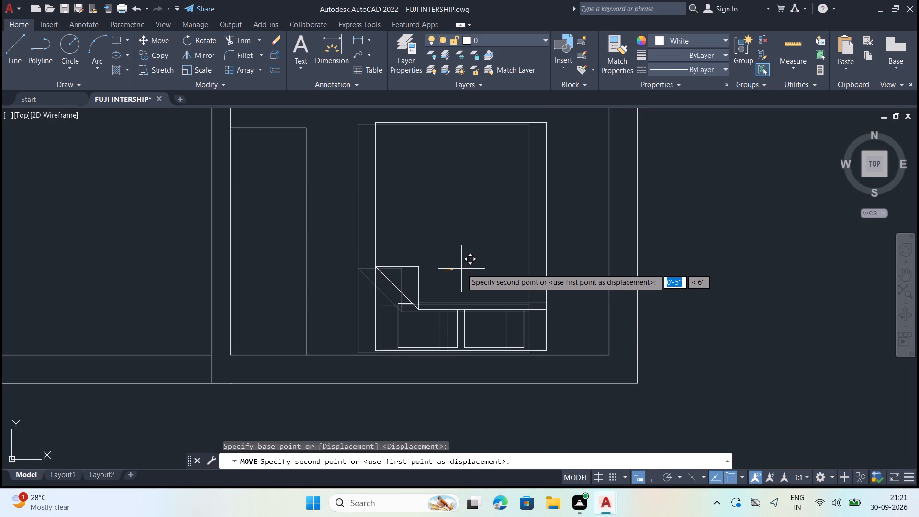
left_click(463, 269)
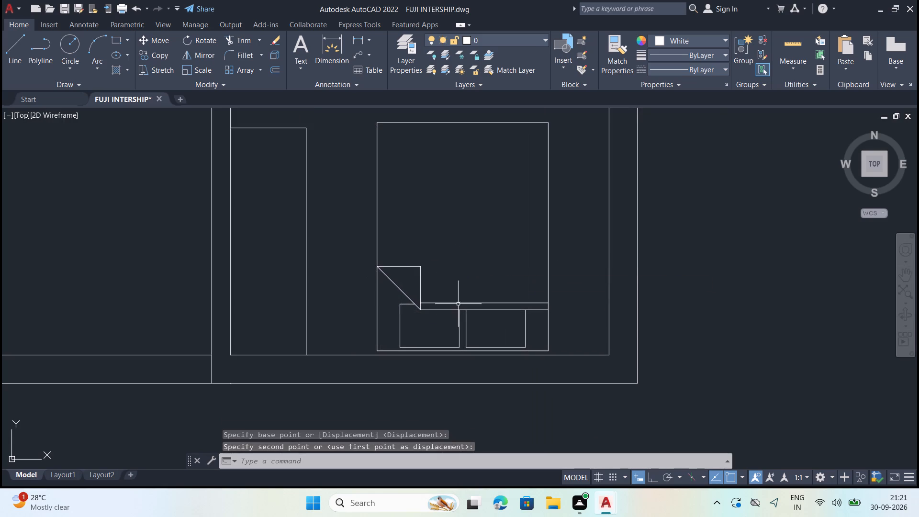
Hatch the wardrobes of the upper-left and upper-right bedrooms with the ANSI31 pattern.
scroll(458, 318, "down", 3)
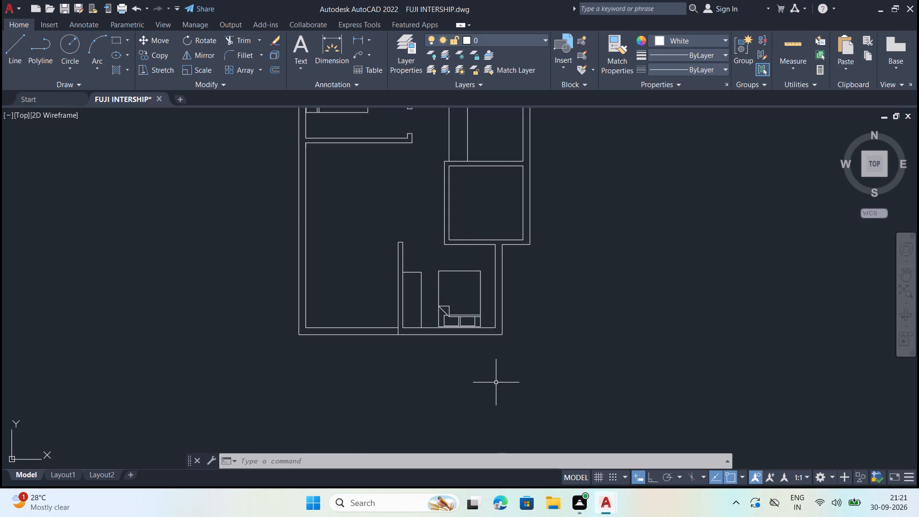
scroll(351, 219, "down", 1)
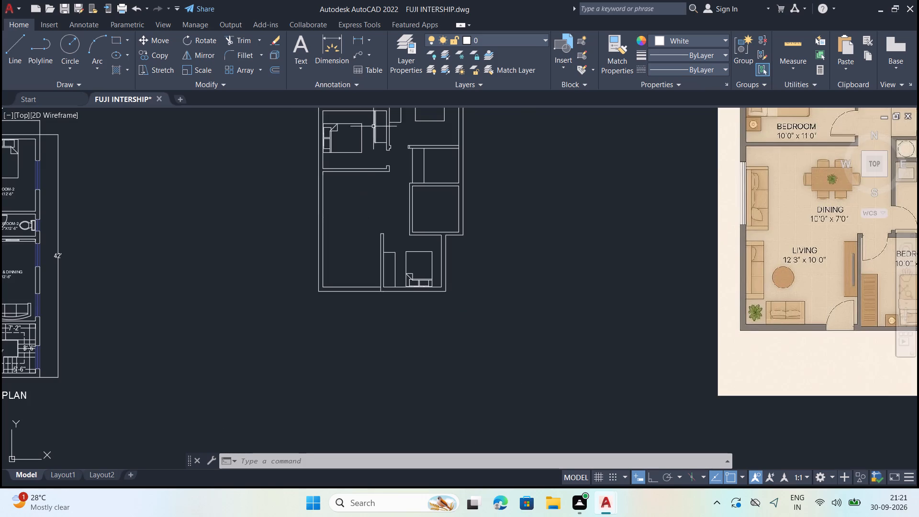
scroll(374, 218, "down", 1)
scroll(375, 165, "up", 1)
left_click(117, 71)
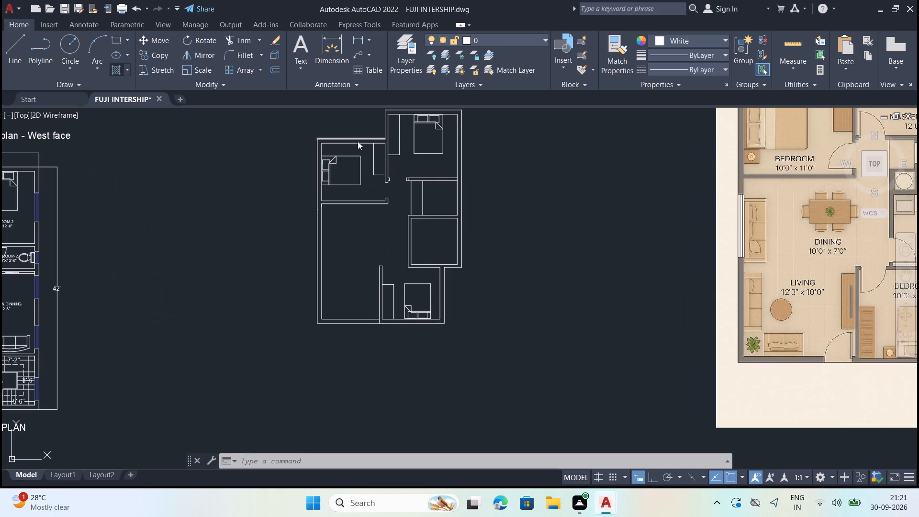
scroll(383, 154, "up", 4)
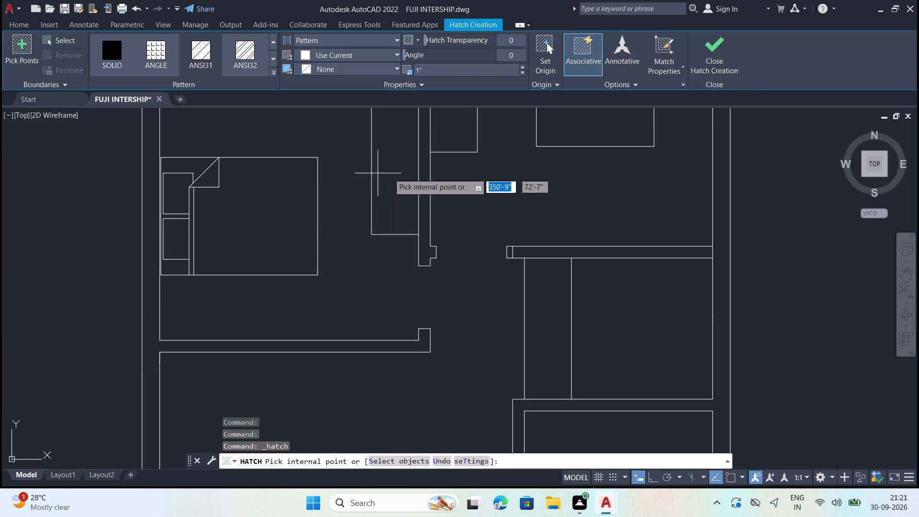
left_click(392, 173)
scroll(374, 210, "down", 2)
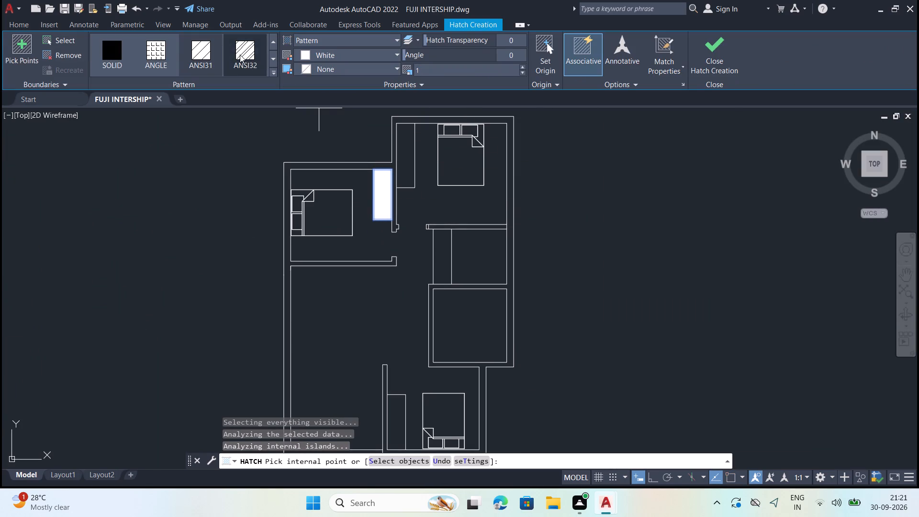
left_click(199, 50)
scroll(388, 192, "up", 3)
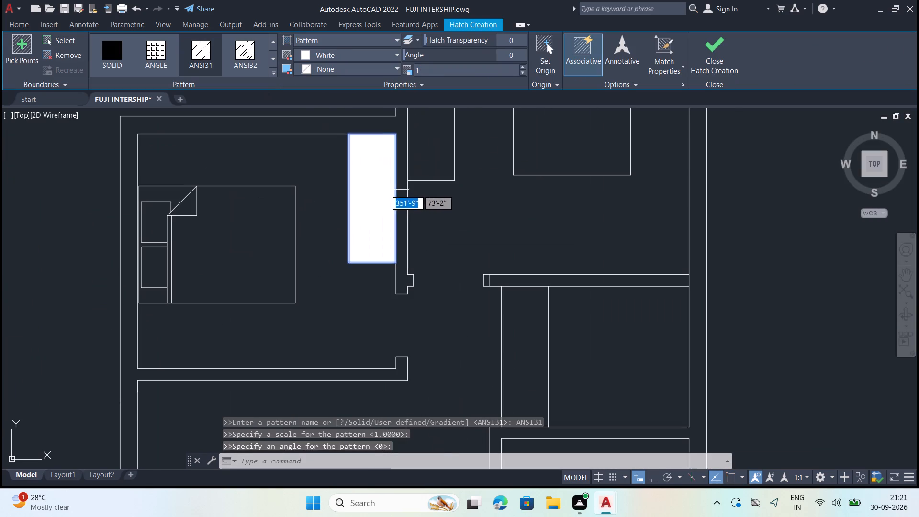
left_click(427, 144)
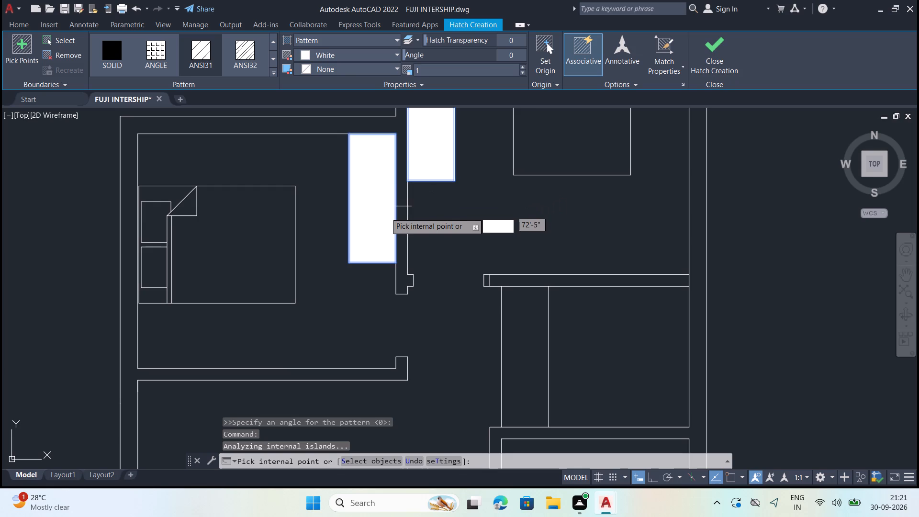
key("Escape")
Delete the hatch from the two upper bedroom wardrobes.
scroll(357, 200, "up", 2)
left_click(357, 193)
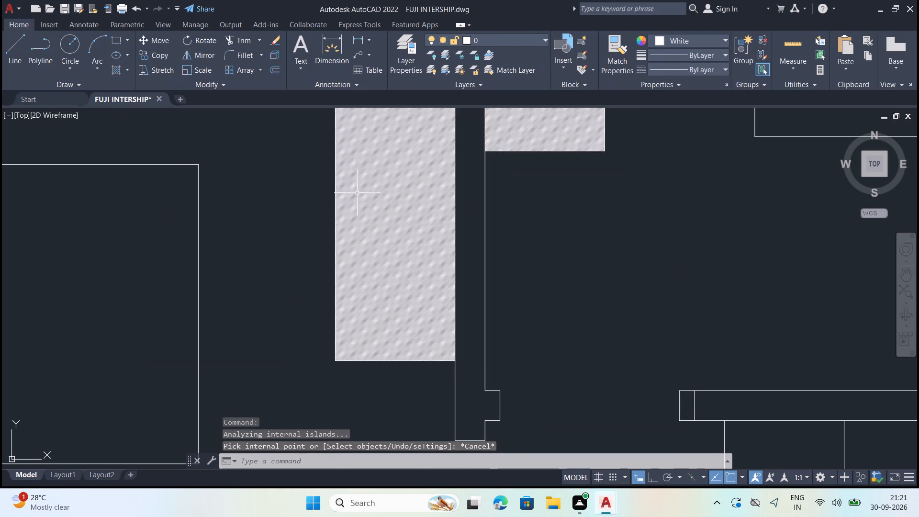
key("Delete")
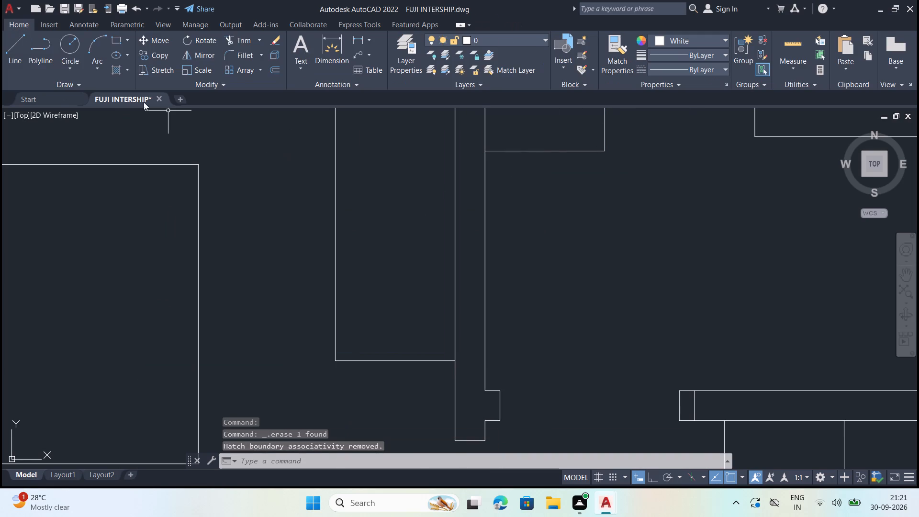
Browse the hatch patterns and fill the upper-left bedroom's wardrobe with ANSI31.
left_click(117, 76)
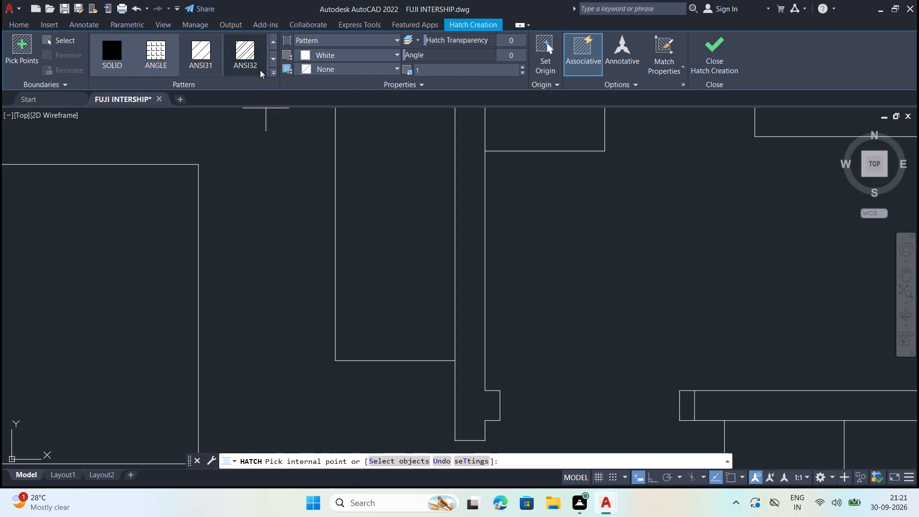
left_click(273, 71)
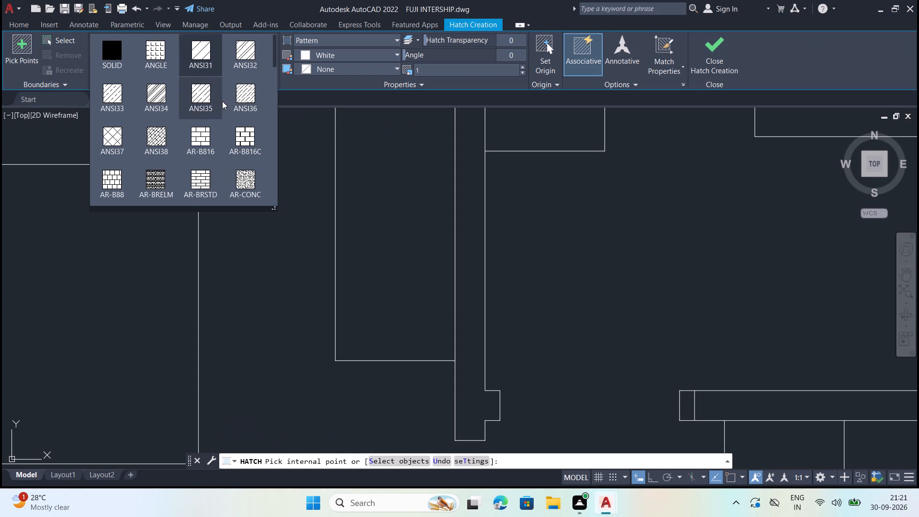
scroll(224, 93, "down", 3)
scroll(217, 131, "down", 4)
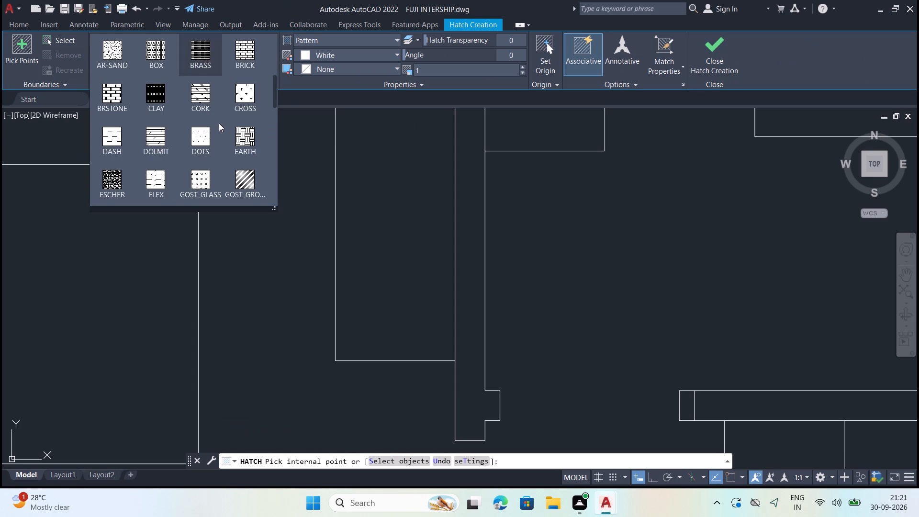
scroll(220, 110, "down", 3)
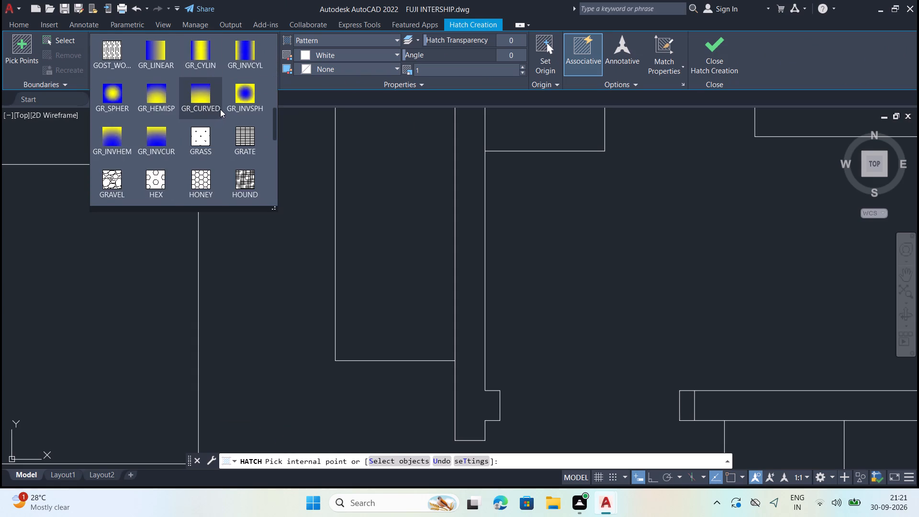
scroll(222, 108, "down", 8)
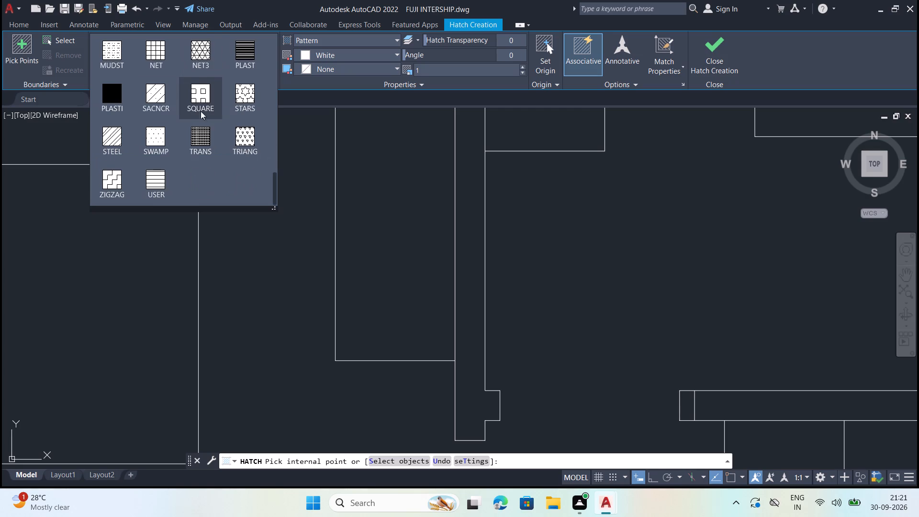
scroll(166, 149, "down", 1)
scroll(159, 169, "up", 1)
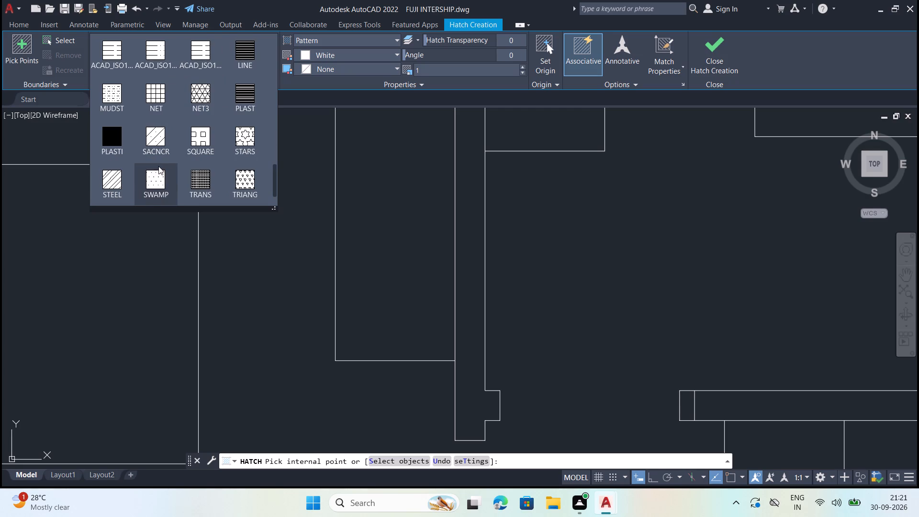
scroll(157, 160, "up", 4)
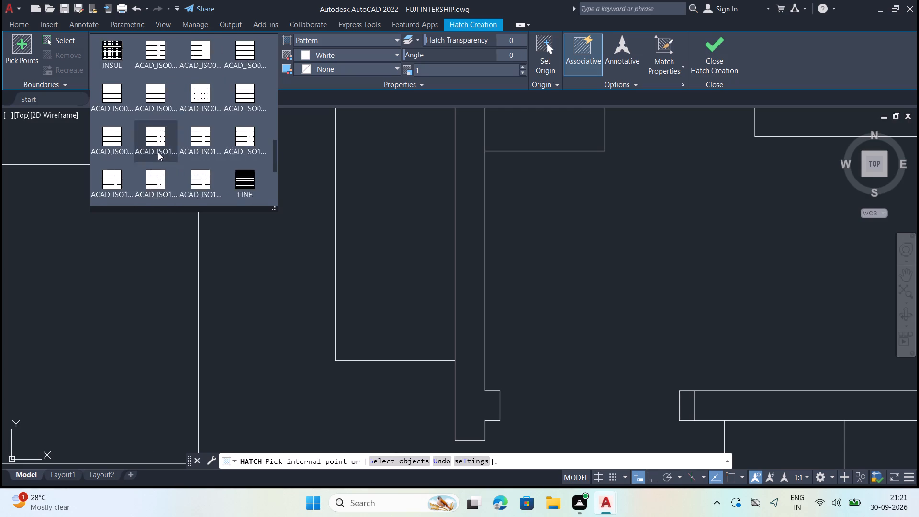
scroll(158, 152, "up", 13)
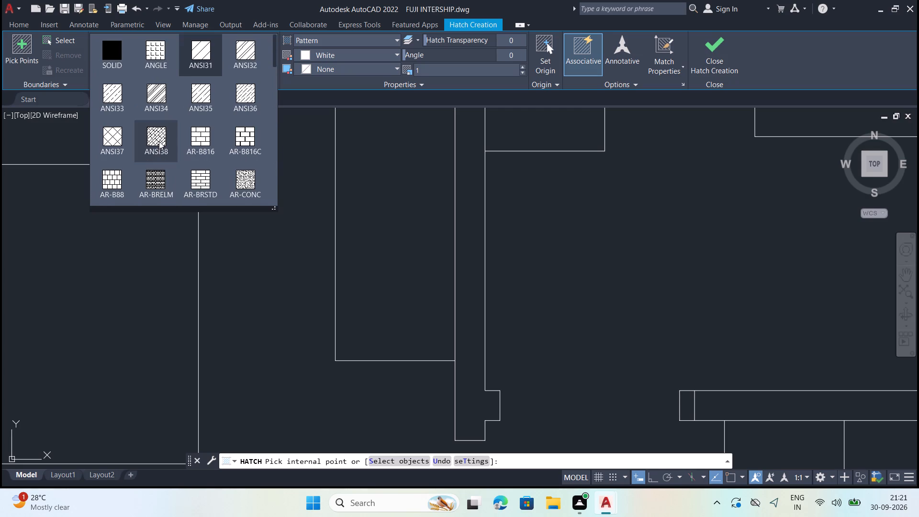
left_click(213, 65)
left_click(376, 272)
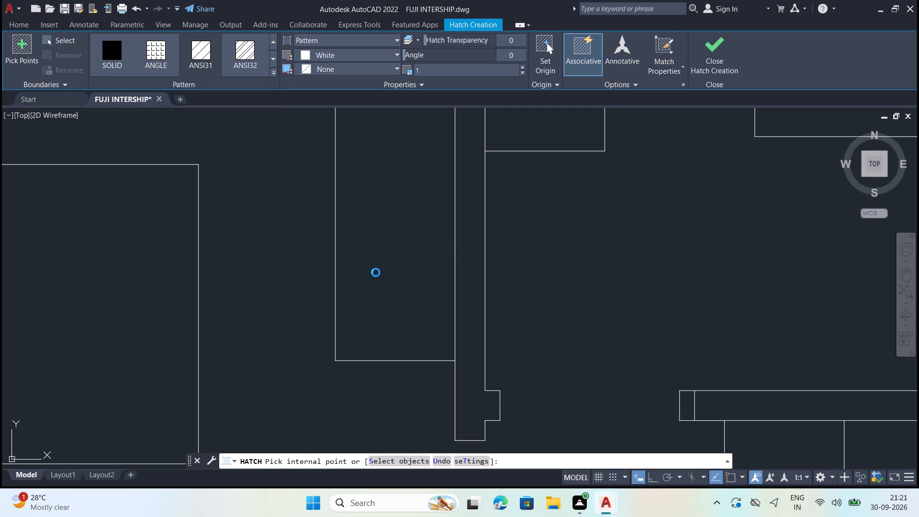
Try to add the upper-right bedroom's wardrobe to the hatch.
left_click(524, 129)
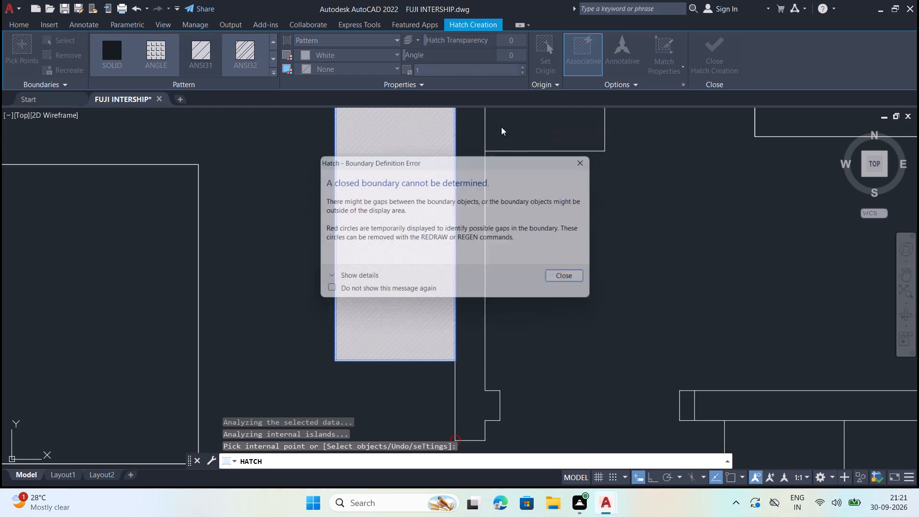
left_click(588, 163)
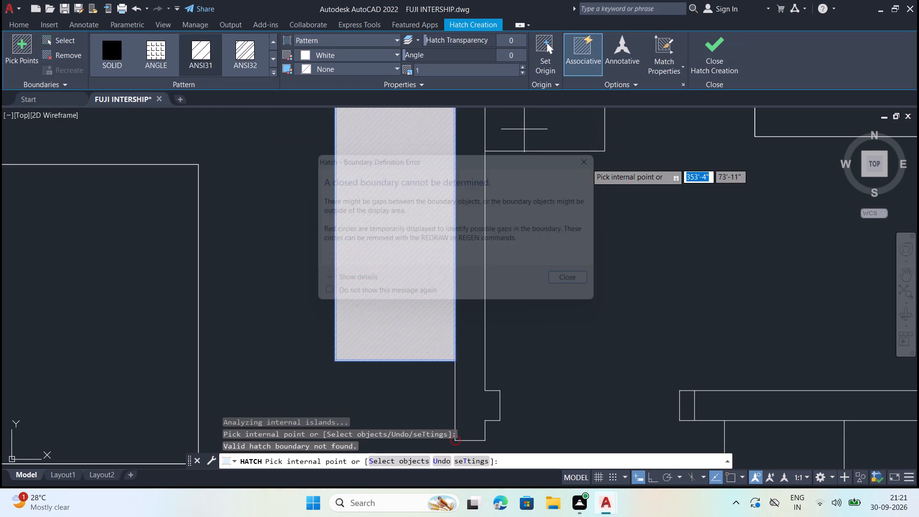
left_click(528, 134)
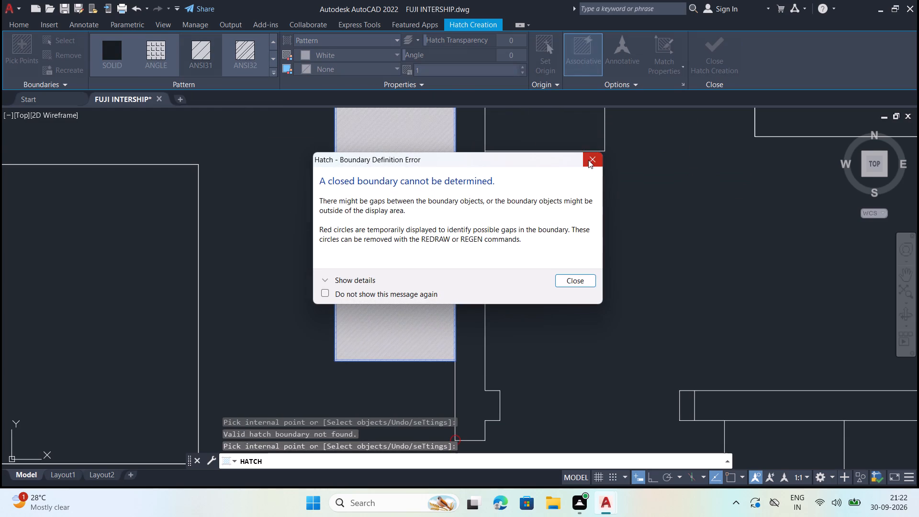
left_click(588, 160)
Extend the hatch to the lower-right bedroom's wardrobe, with the hatch type set to Pattern.
scroll(467, 261, "down", 7)
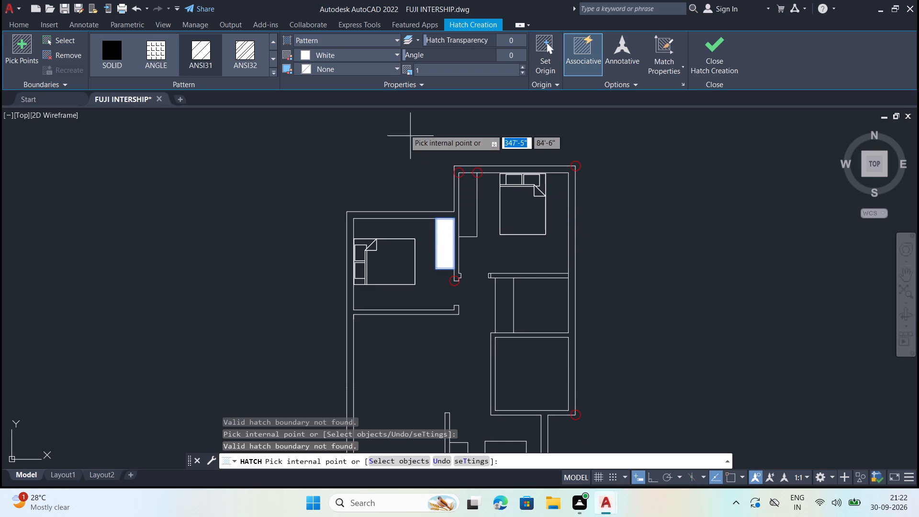
scroll(355, 90, "up", 1)
left_click(335, 41)
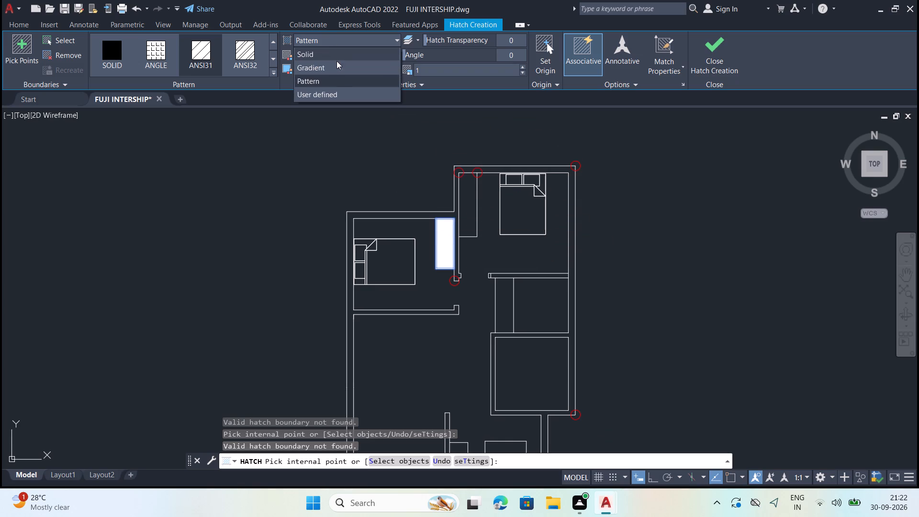
left_click(318, 78)
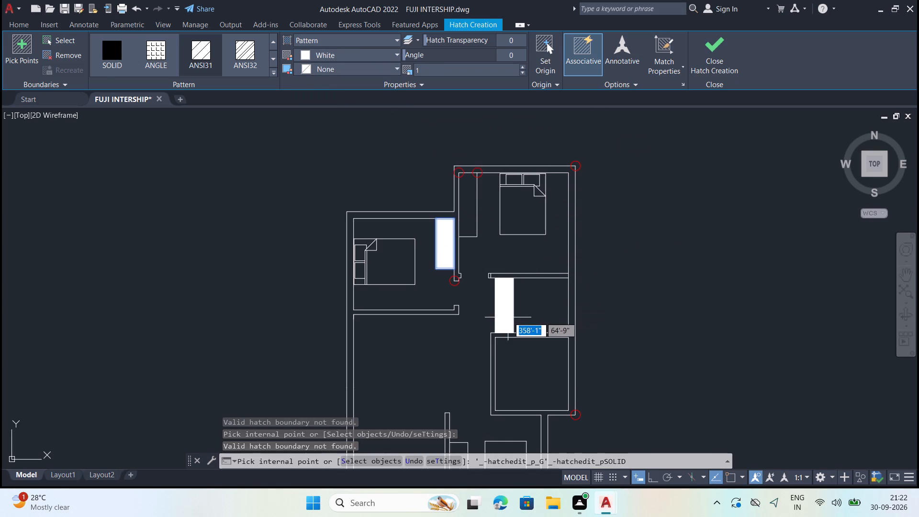
scroll(477, 345, "down", 1)
scroll(467, 430, "up", 1)
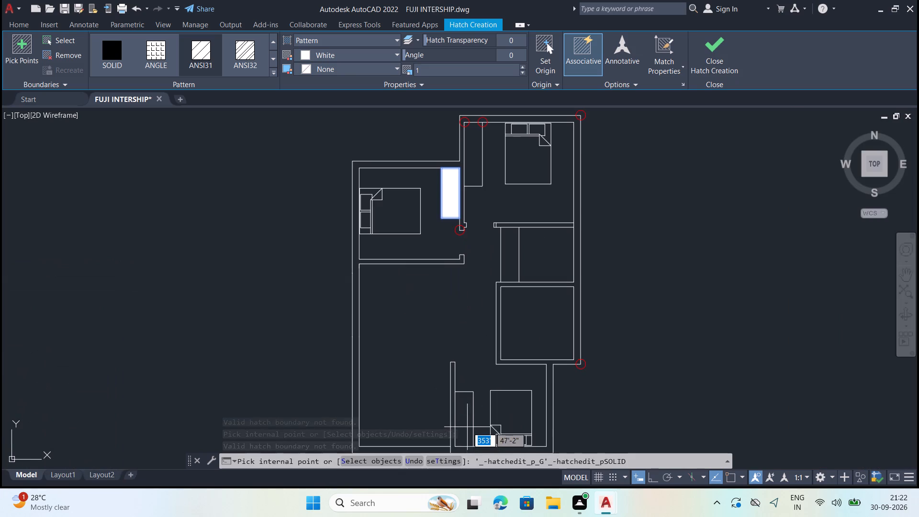
left_click(467, 427)
key("Escape")
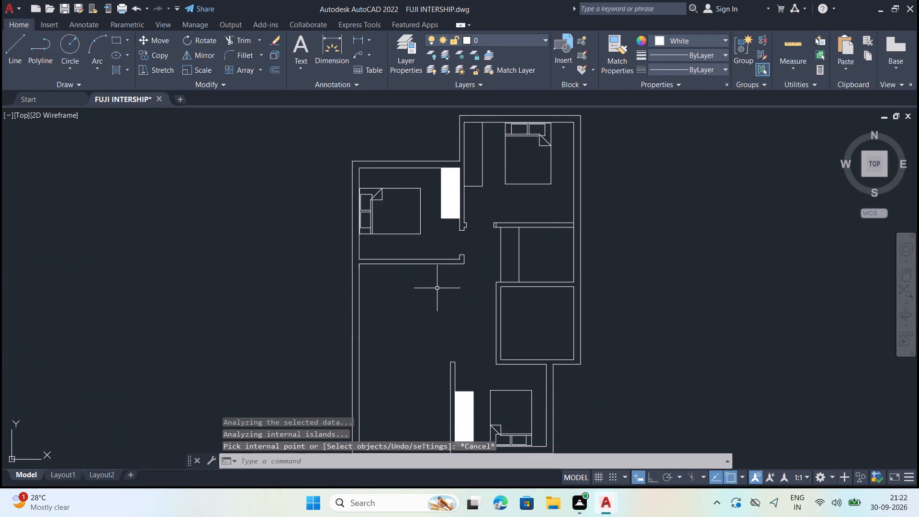
Set the wardrobe hatch's pattern scale to 0.1 in its properties.
scroll(422, 114, "up", 1)
scroll(487, 296, "up", 3)
scroll(416, 241, "up", 3)
left_click(372, 233)
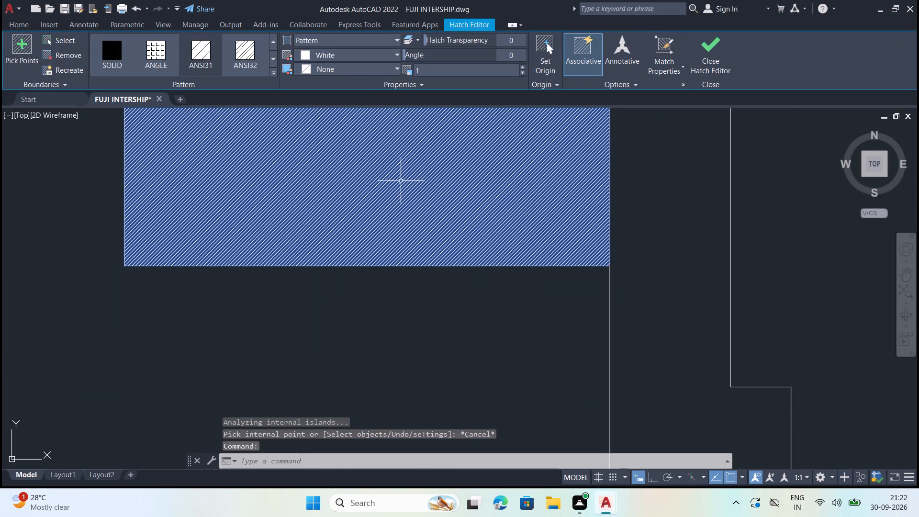
type("pr")
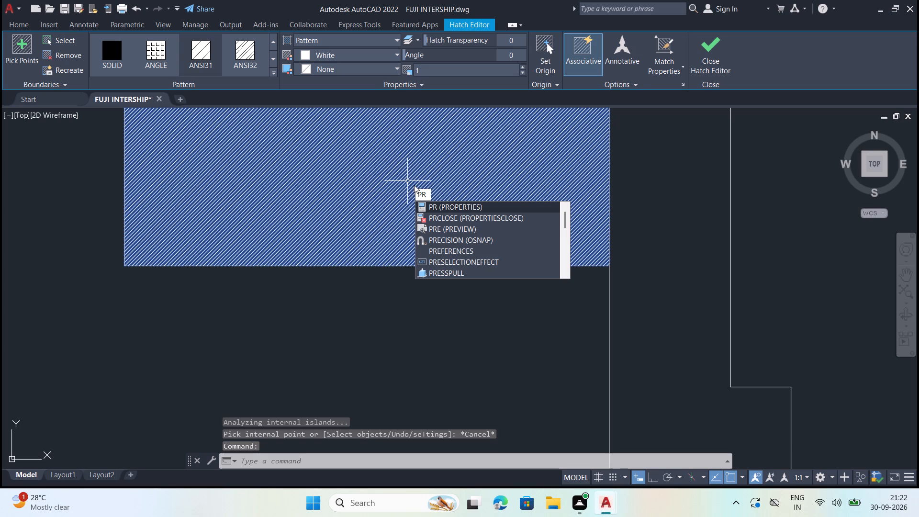
left_click(443, 207)
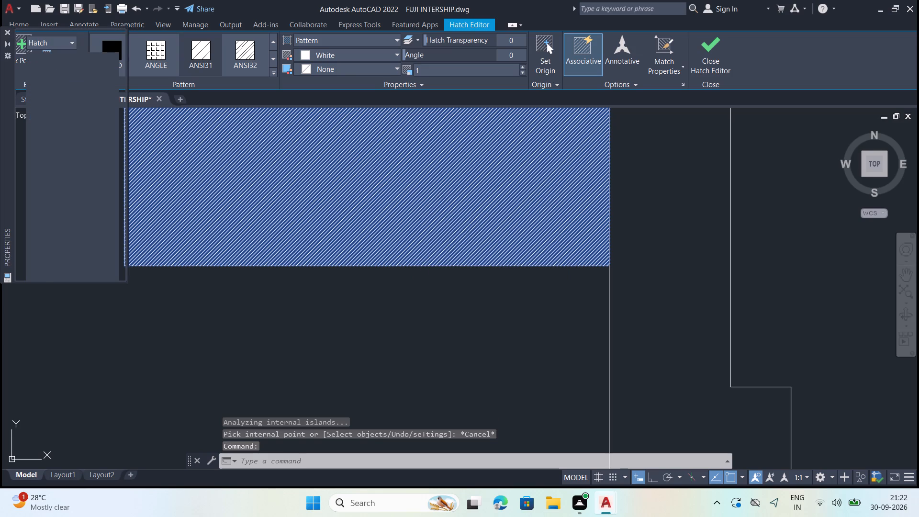
left_click_drag(66, 34, 216, 64)
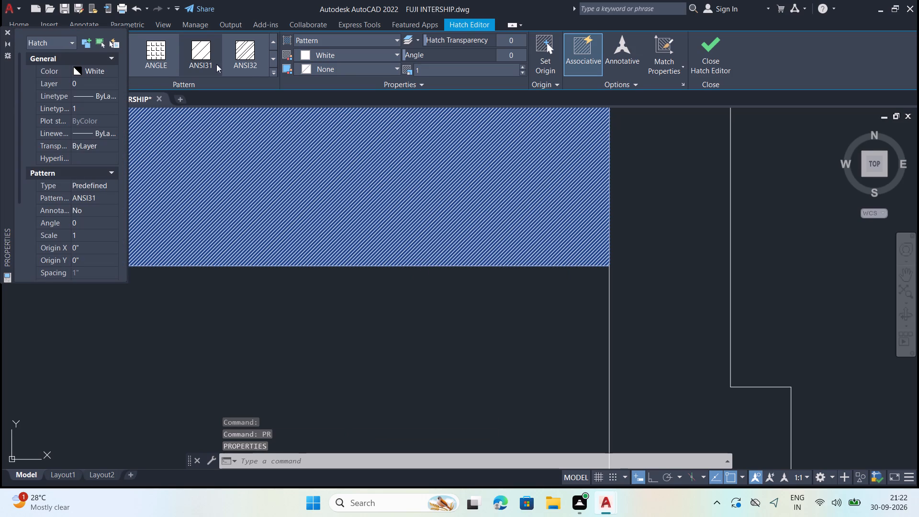
left_click_drag(216, 64, 320, 88)
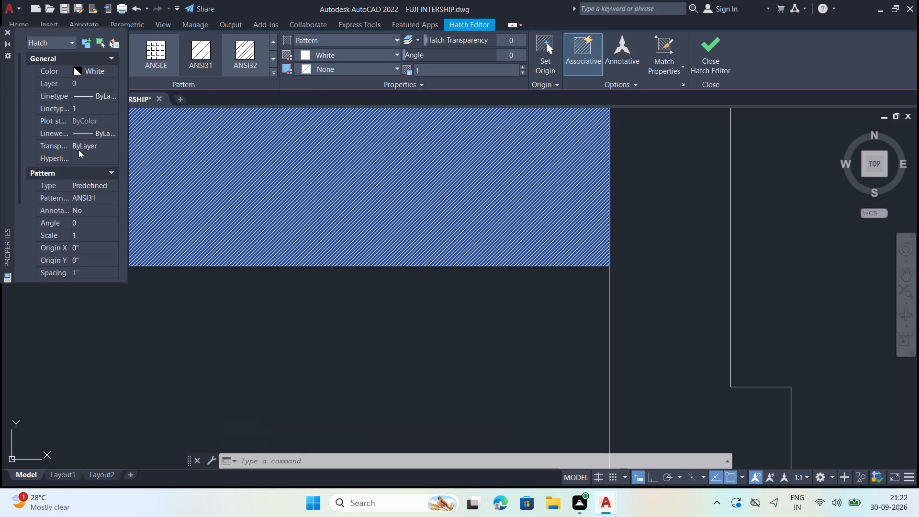
scroll(88, 247, "down", 2)
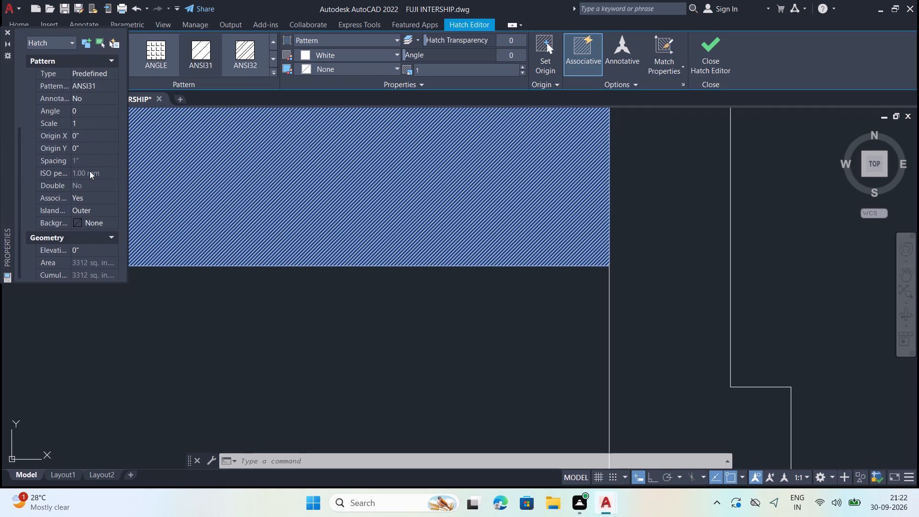
scroll(114, 260, "down", 3)
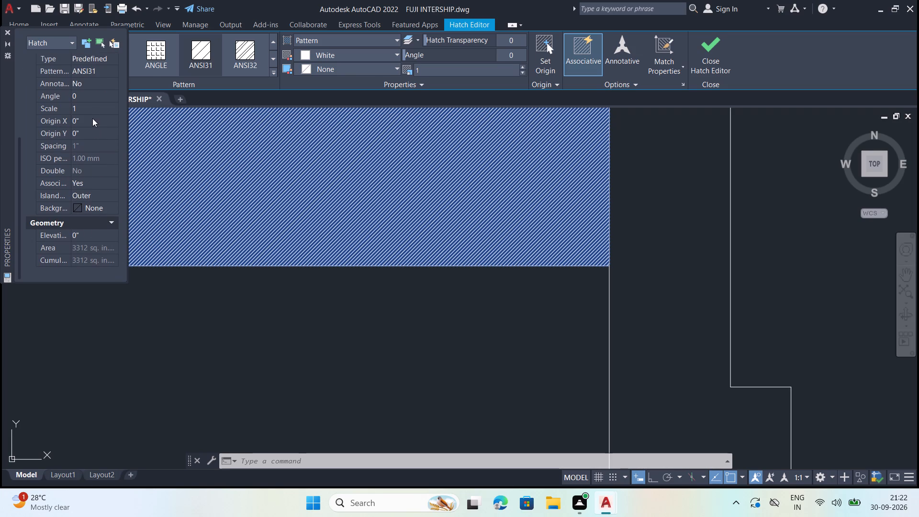
left_click(93, 112)
type("0.1")
key("Return")
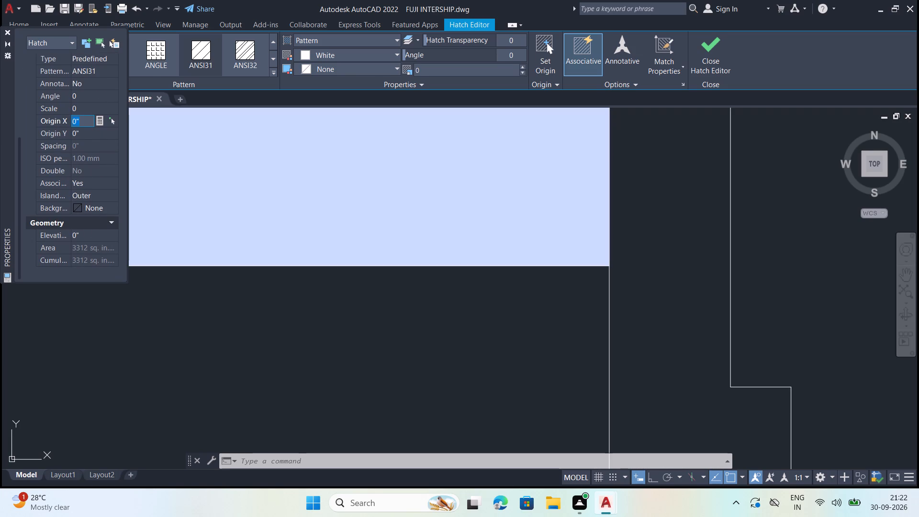
Set the wardrobe hatch's Origin X to 1'.
type("1'")
key("Return")
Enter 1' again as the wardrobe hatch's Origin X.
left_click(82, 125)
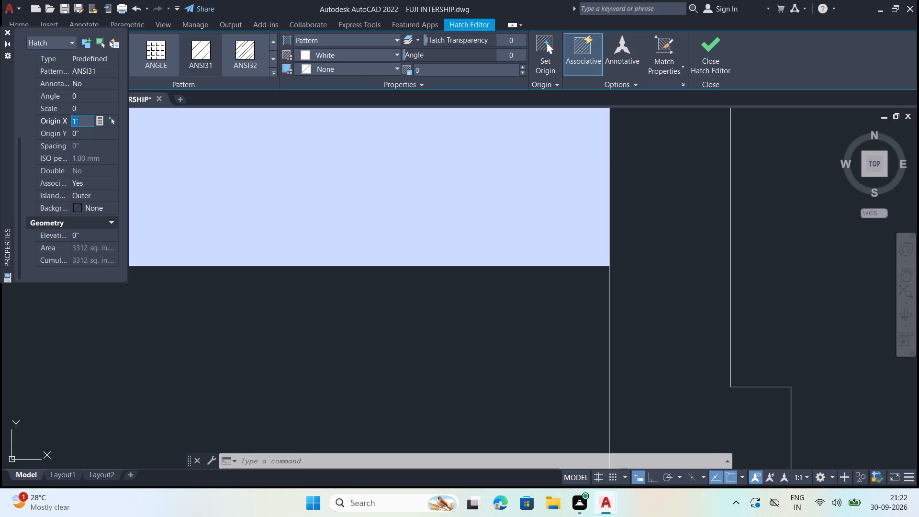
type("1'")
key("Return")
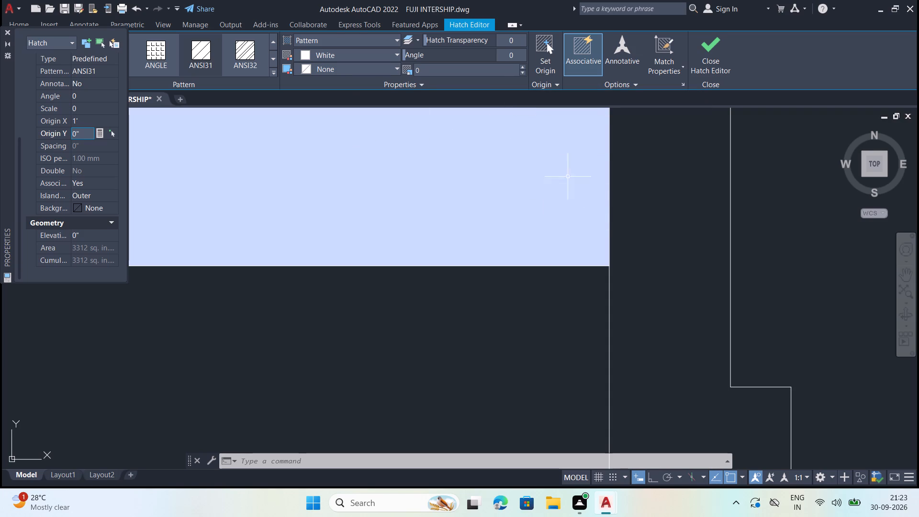
Erase the solid-looking ANSI31 hatch from the upper-left bedroom's wardrobe.
scroll(610, 214, "down", 3)
scroll(669, 212, "down", 4)
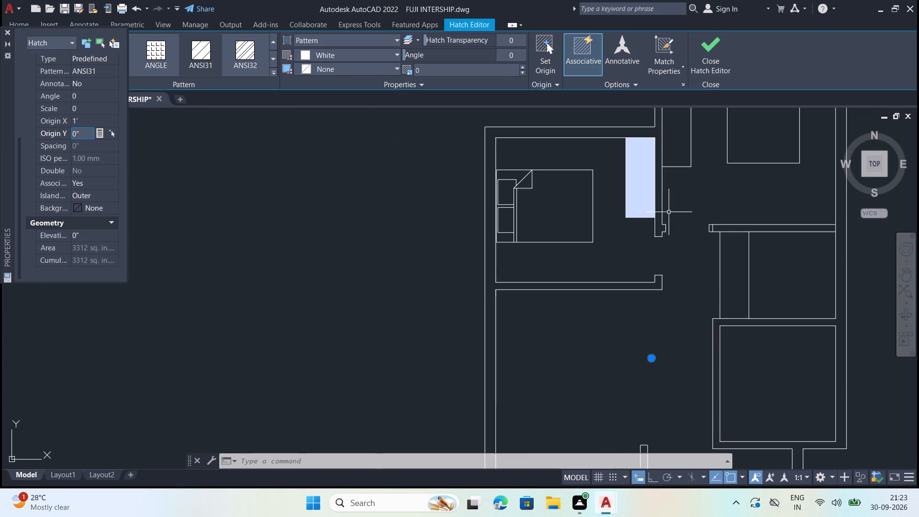
scroll(634, 188, "up", 2)
left_click(640, 183)
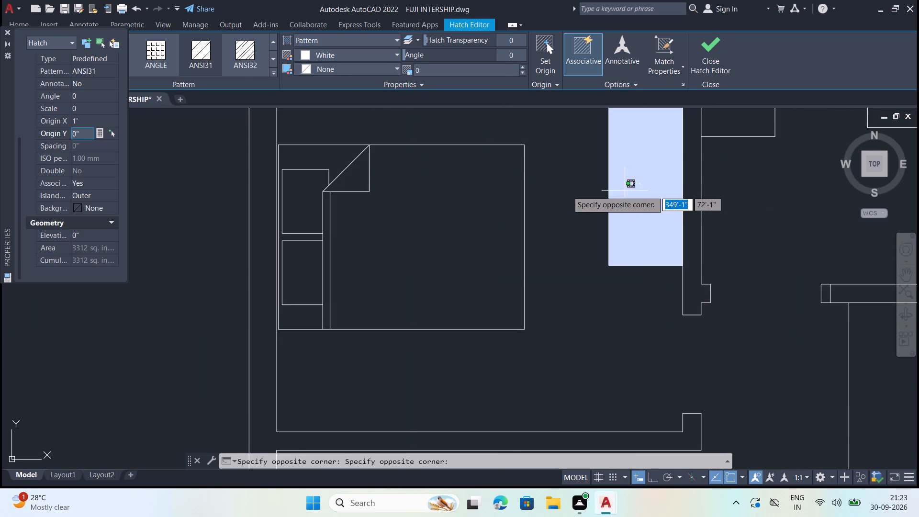
key("Escape")
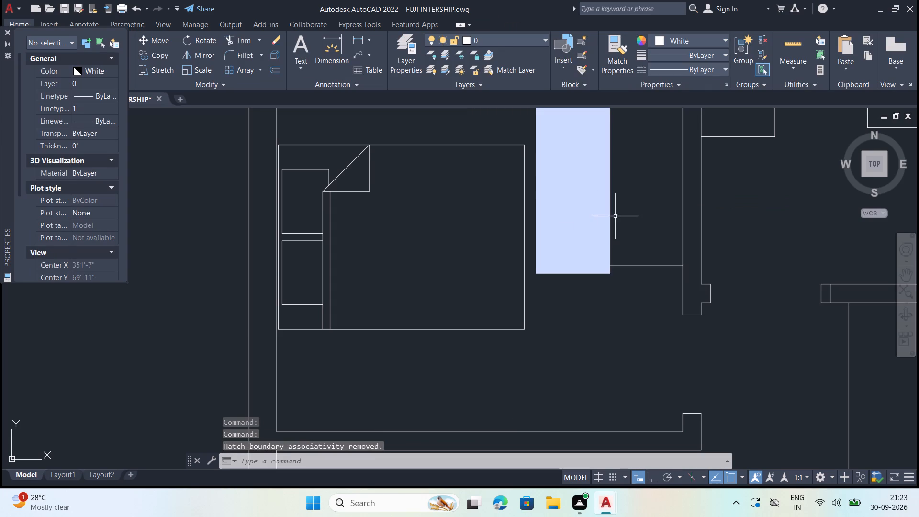
left_click(581, 231)
key("Delete")
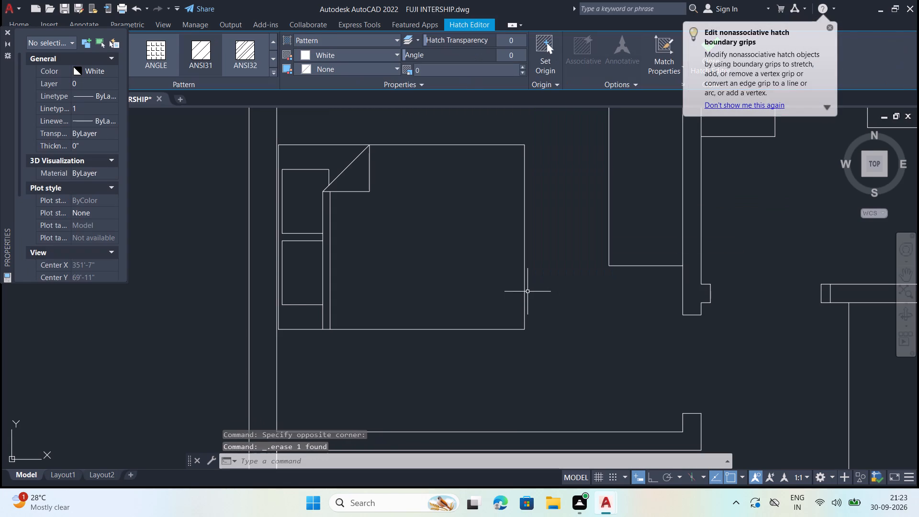
Close the Properties palette and minimize the FUJI INTERSHIP.dwg window.
scroll(537, 250, "down", 4)
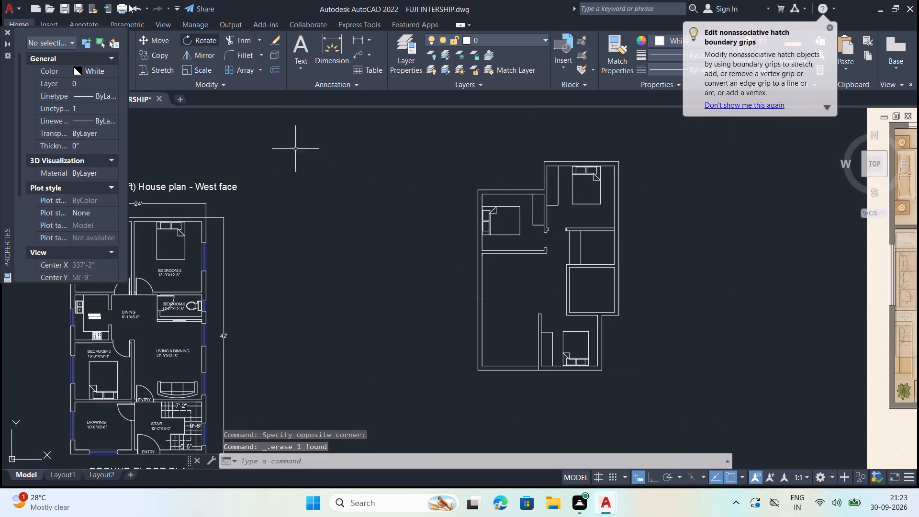
left_click(7, 35)
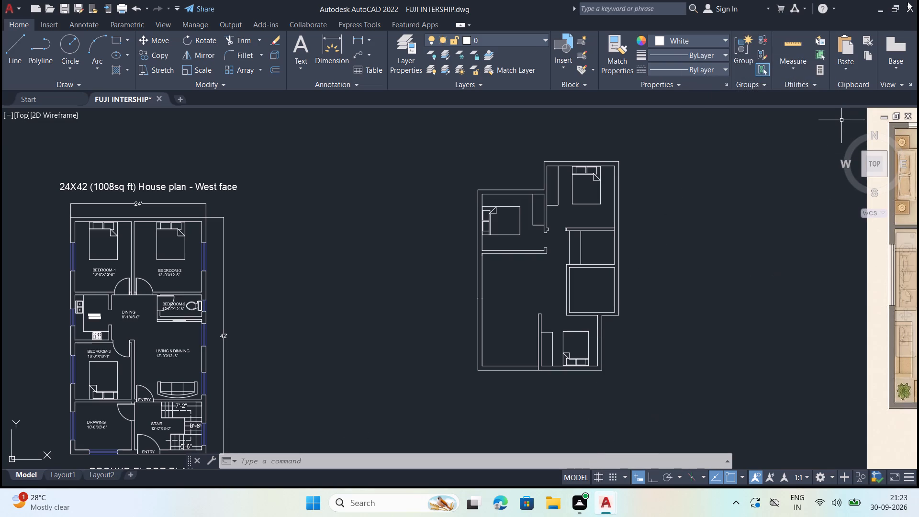
left_click(877, 15)
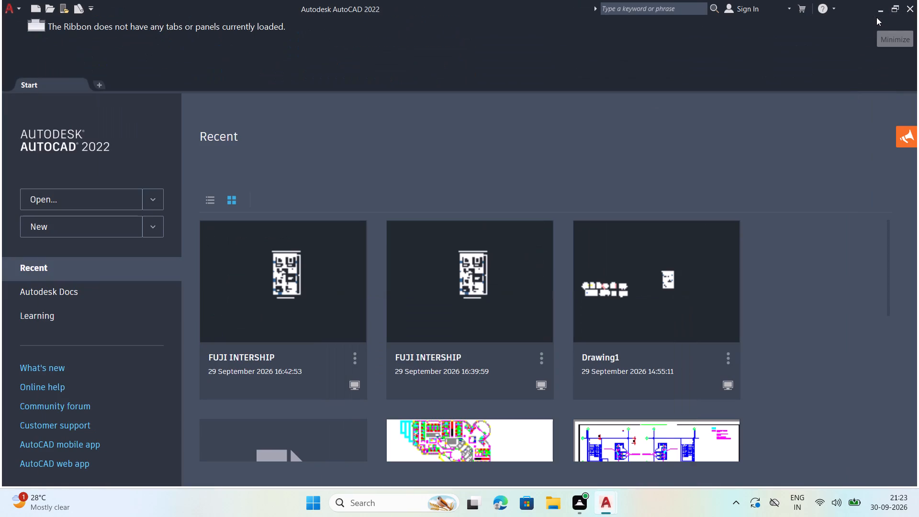
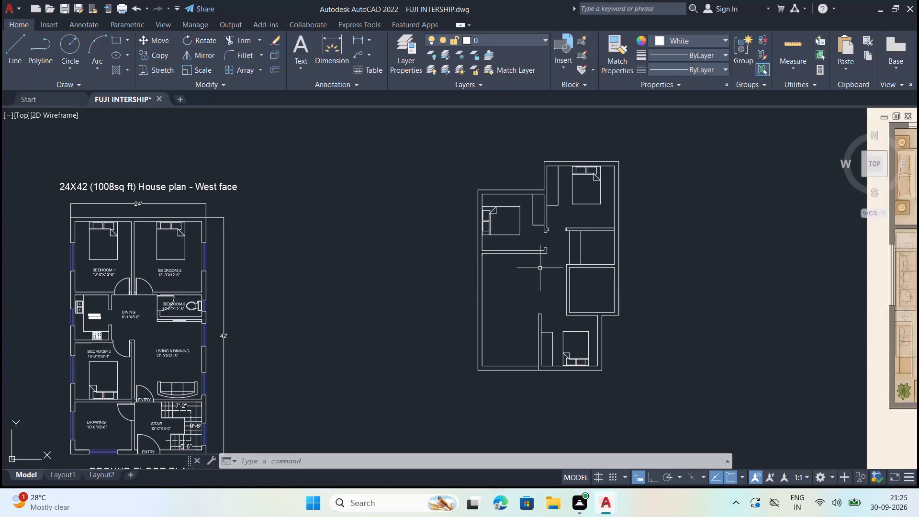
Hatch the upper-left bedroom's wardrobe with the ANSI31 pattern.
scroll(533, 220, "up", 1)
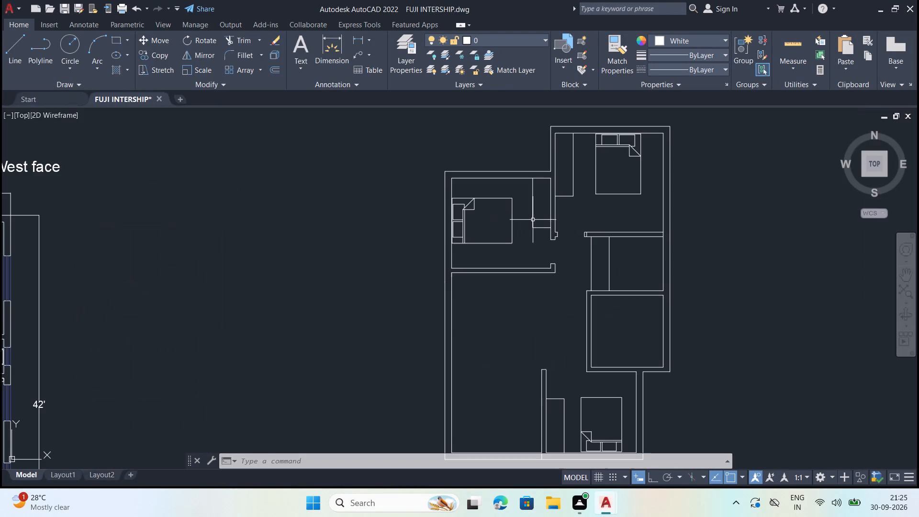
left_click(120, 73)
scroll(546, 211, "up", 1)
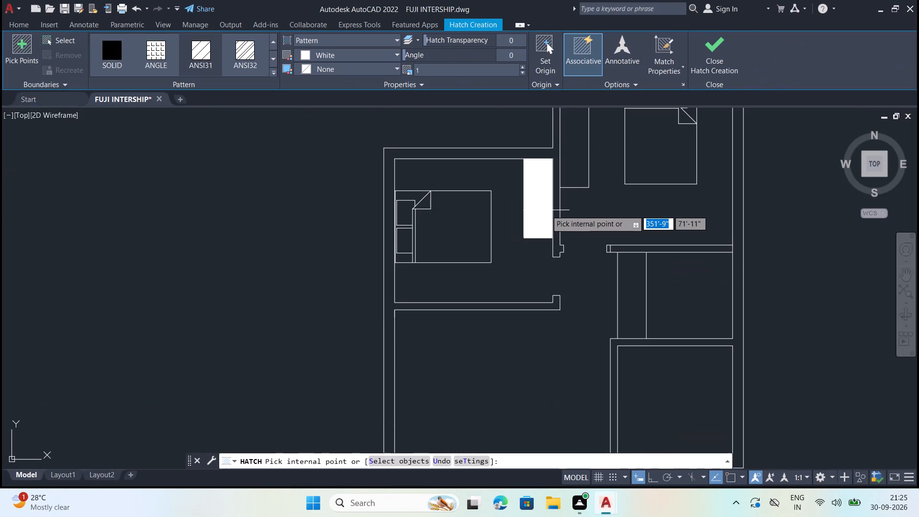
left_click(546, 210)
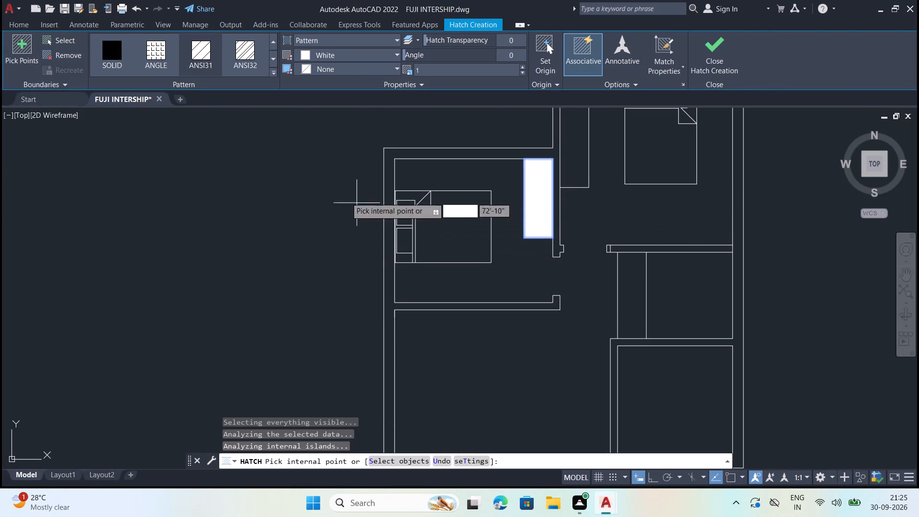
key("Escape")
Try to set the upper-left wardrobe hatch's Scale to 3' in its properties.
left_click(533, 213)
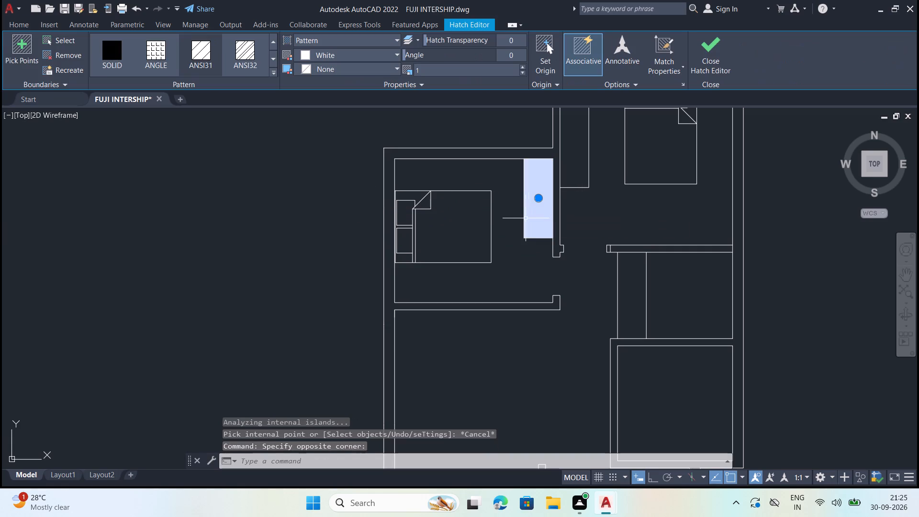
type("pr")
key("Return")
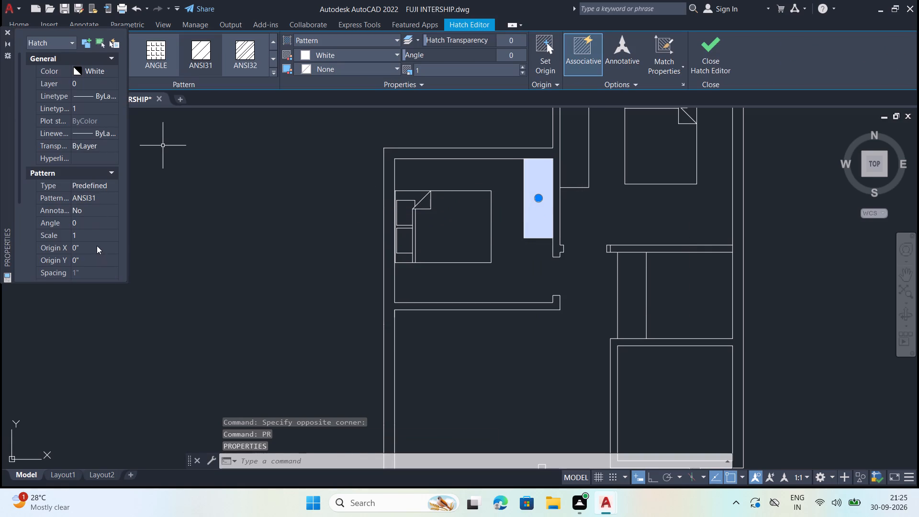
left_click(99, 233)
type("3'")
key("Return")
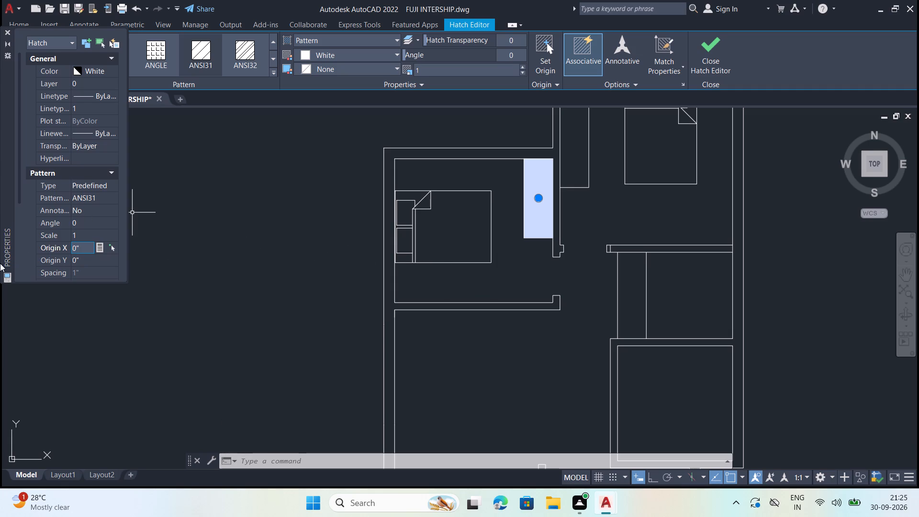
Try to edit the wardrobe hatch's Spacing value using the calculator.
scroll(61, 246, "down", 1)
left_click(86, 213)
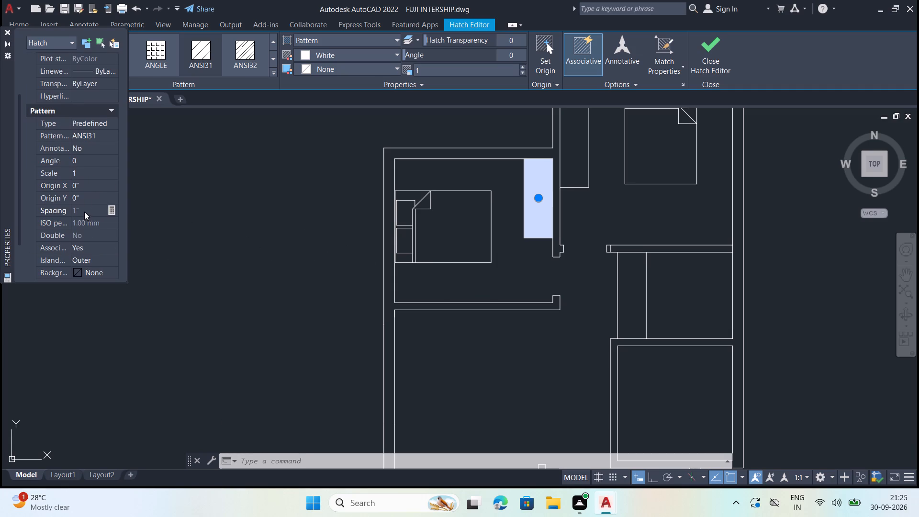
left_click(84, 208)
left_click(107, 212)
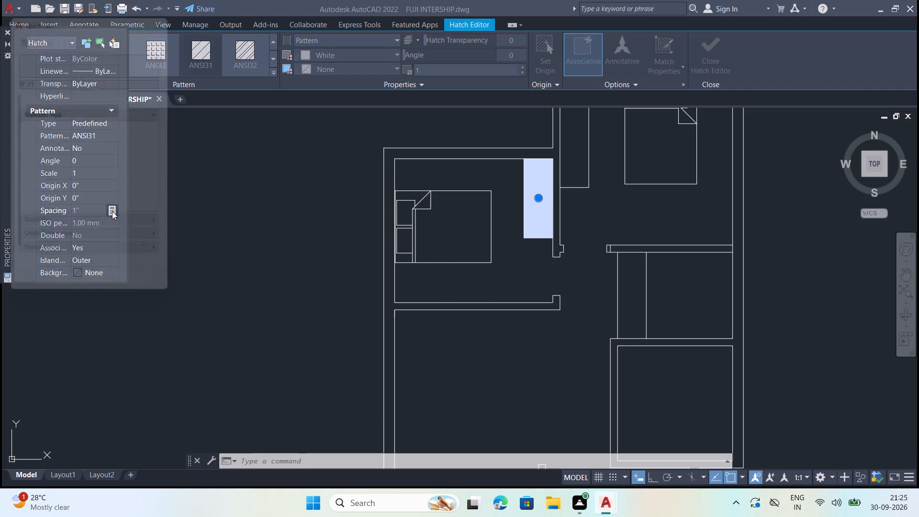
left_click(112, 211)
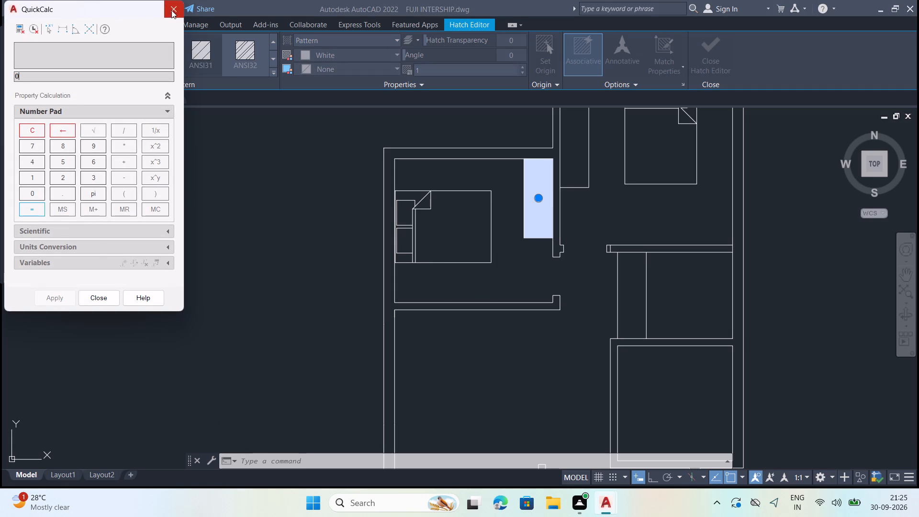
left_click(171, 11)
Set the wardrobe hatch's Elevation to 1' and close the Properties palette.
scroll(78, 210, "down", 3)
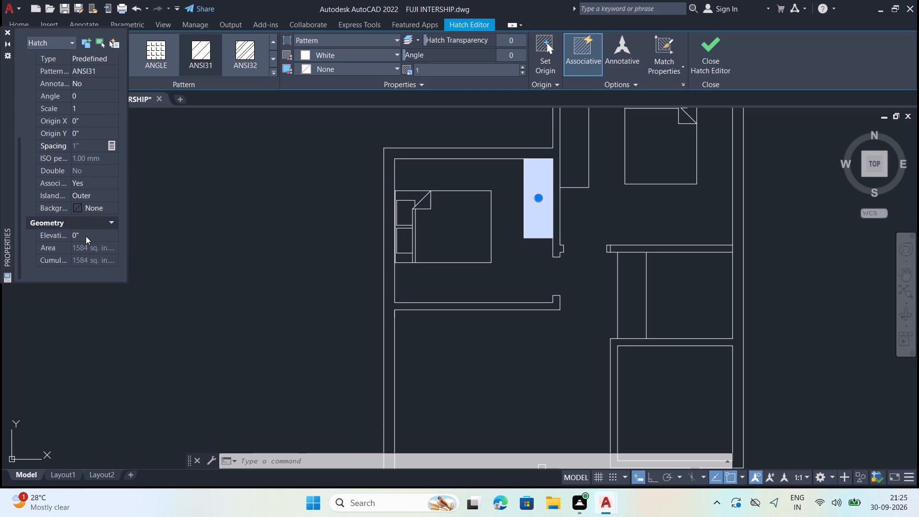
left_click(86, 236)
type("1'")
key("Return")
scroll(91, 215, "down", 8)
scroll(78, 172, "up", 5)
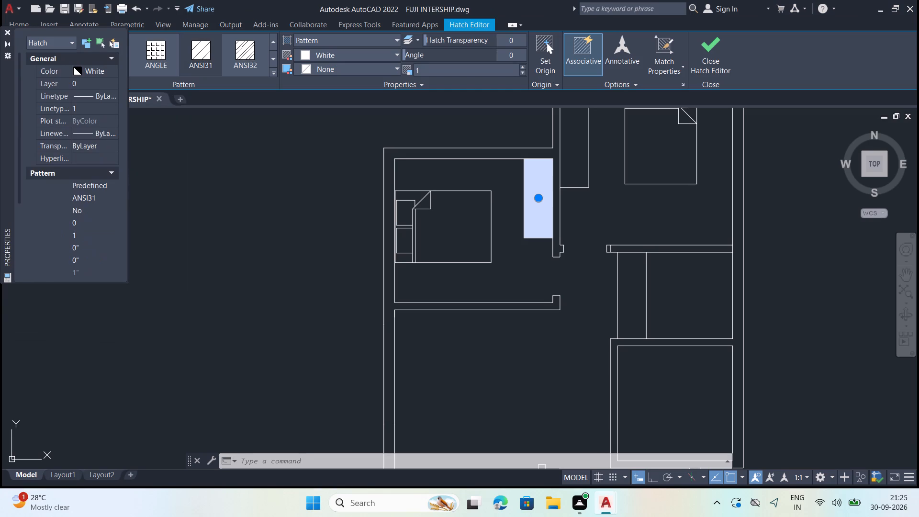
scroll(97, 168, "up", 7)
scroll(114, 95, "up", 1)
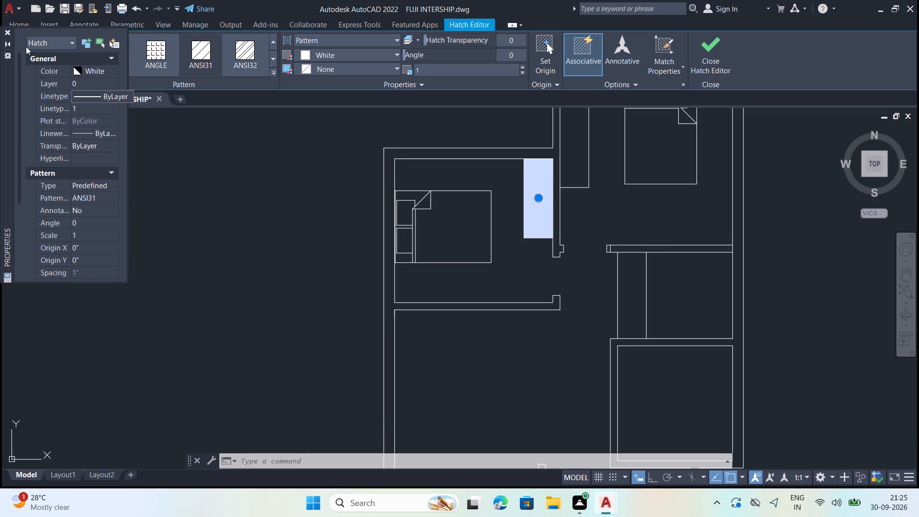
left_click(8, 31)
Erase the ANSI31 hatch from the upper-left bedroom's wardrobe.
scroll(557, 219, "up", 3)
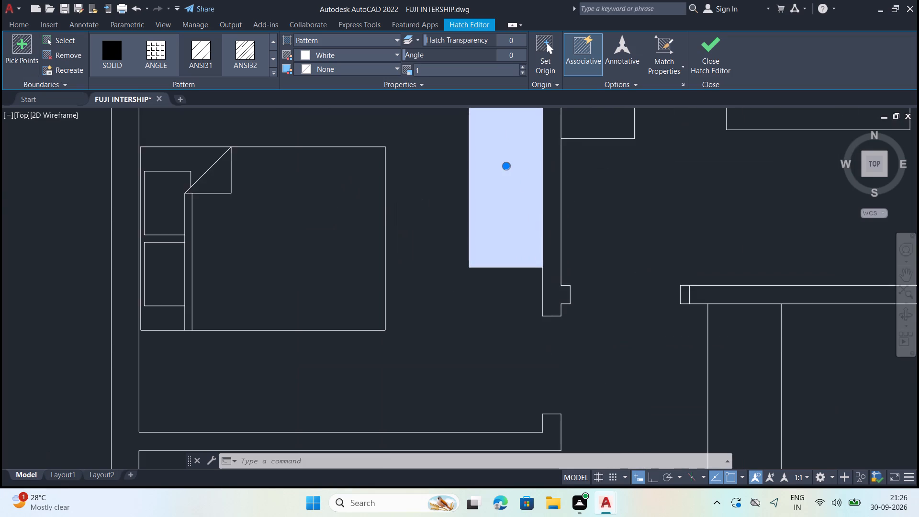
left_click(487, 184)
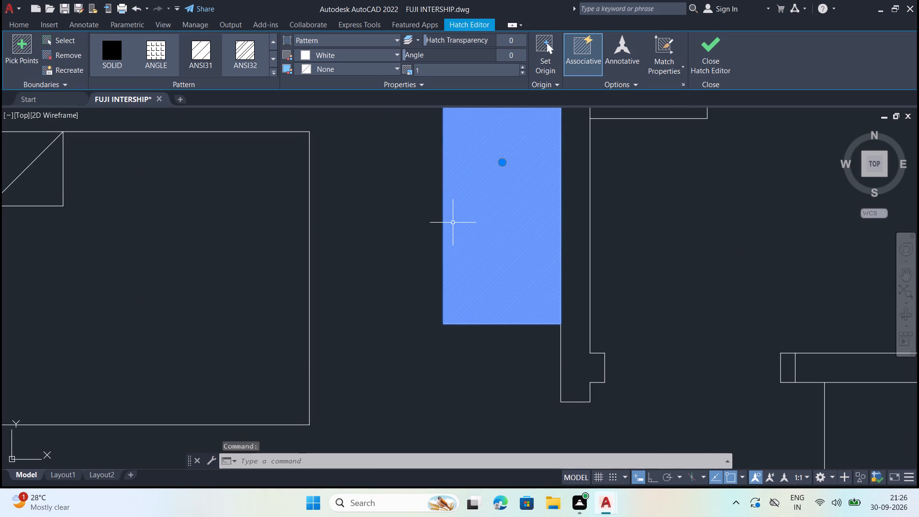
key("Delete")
Start a hatch with the ANSI32 pattern inside the lower bedroom's wardrobe.
scroll(476, 244, "down", 4)
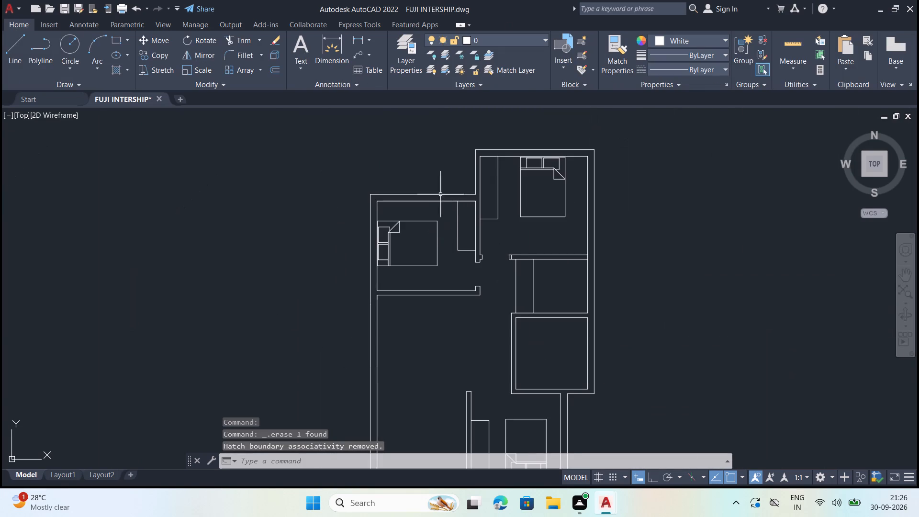
scroll(441, 174, "down", 1)
scroll(472, 361, "up", 1)
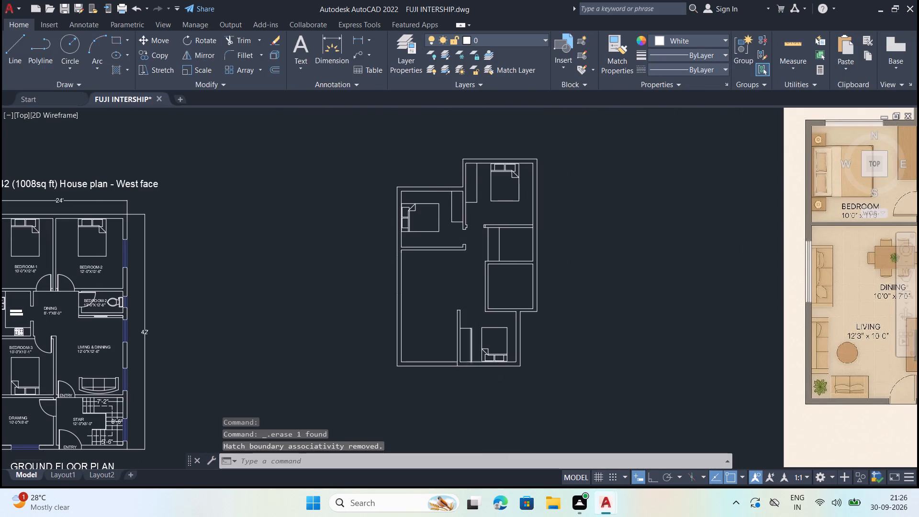
left_click(111, 72)
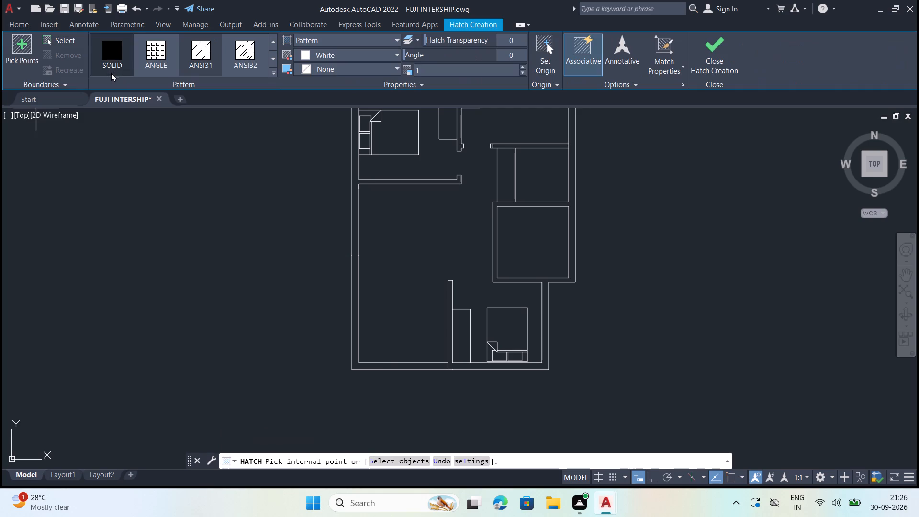
left_click(249, 57)
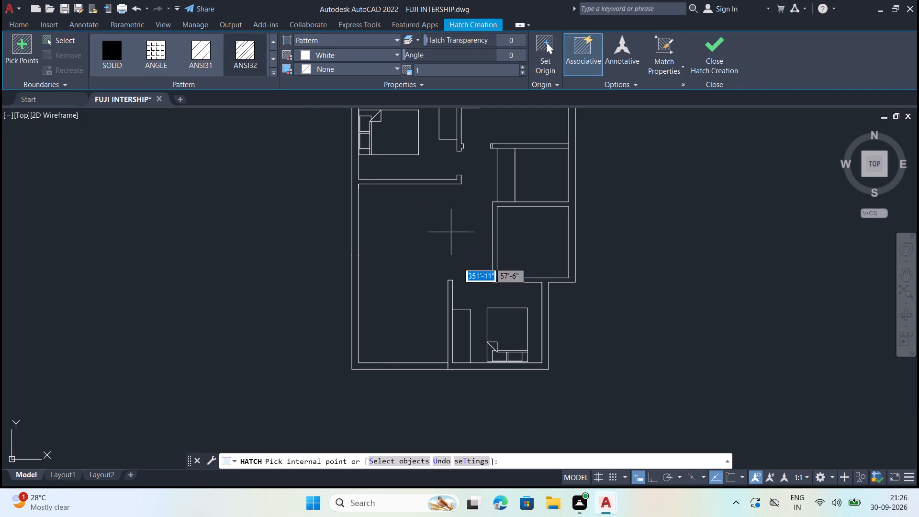
left_click(462, 327)
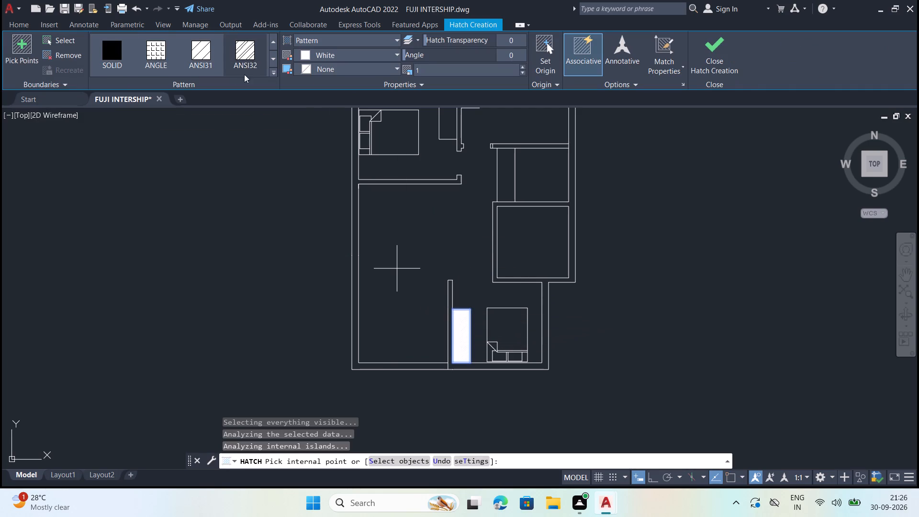
Try the ANGLE pattern on the lower wardrobe's hatch, and switch it to ANSI31.
left_click(151, 55)
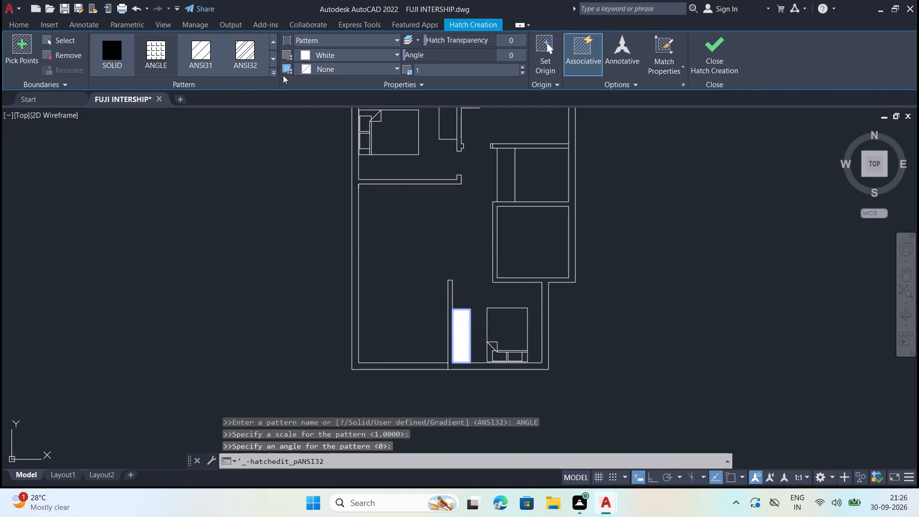
left_click(195, 50)
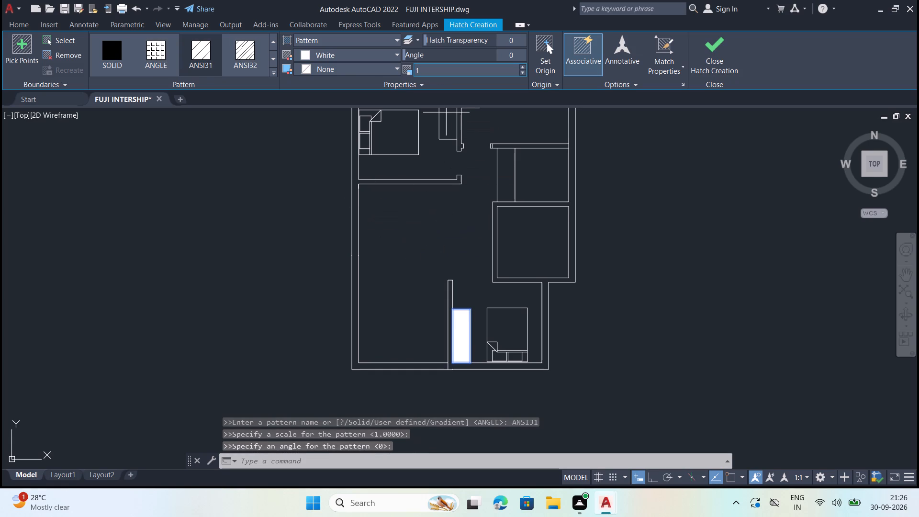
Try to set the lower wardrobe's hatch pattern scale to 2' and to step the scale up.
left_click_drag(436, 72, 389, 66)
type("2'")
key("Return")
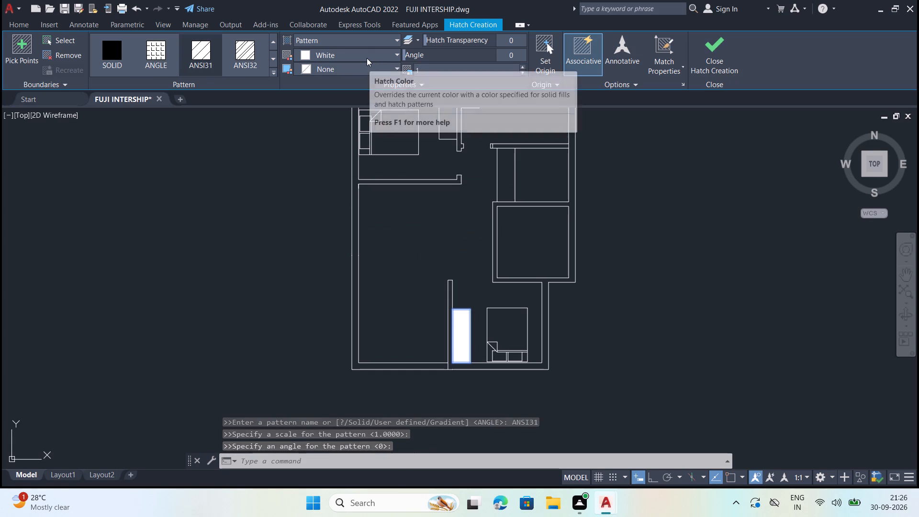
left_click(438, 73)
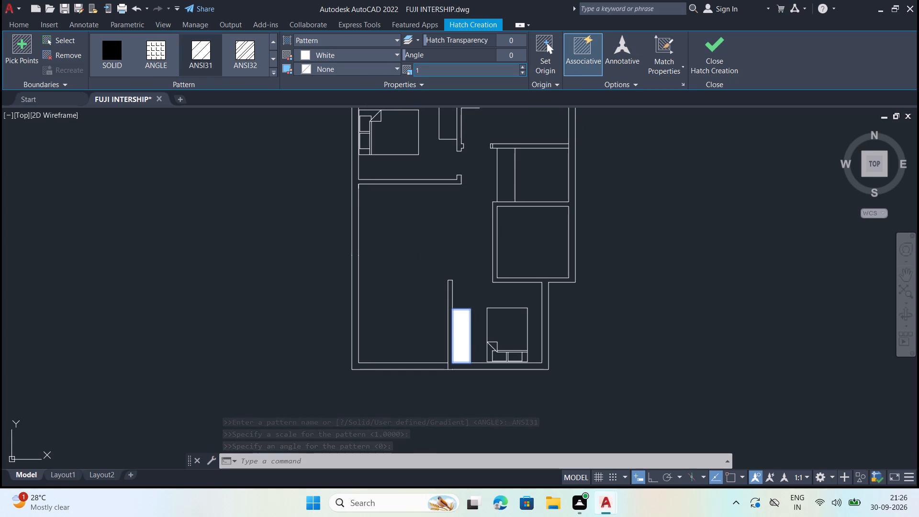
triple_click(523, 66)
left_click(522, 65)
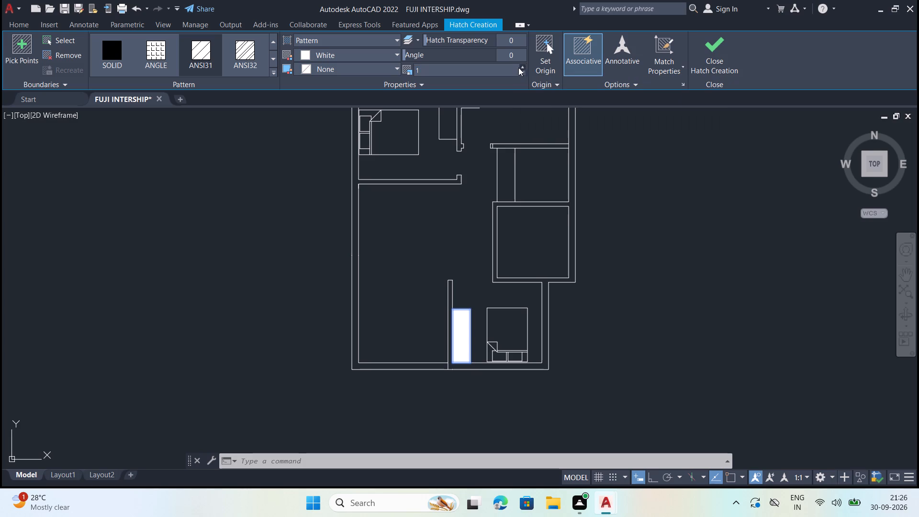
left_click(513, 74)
Set the lower wardrobe hatch's transparency to 1 and its angle to 103.
left_click_drag(441, 45, 480, 49)
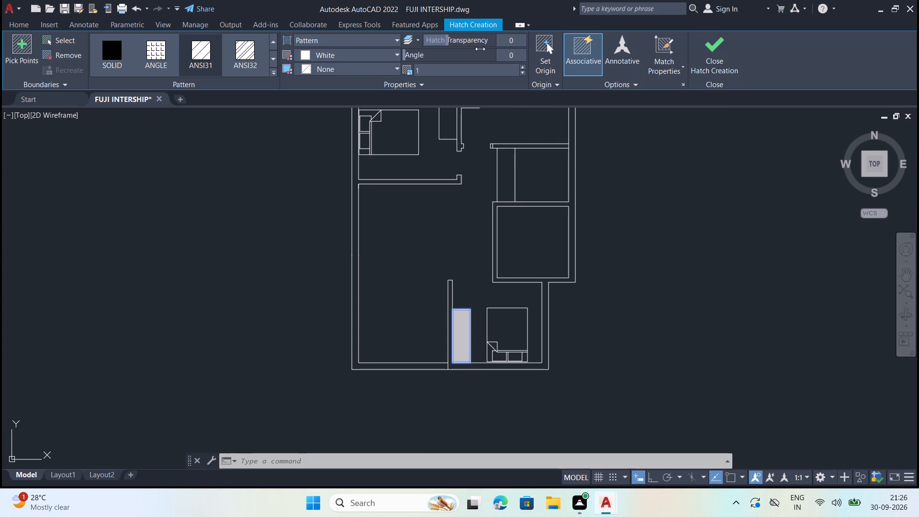
left_click_drag(480, 49, 444, 56)
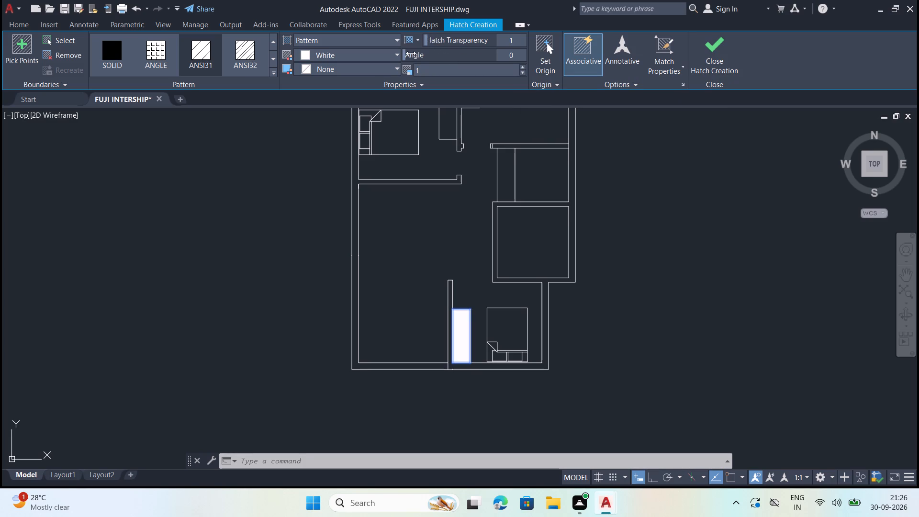
left_click_drag(412, 55, 479, 67)
left_click_drag(446, 54, 417, 59)
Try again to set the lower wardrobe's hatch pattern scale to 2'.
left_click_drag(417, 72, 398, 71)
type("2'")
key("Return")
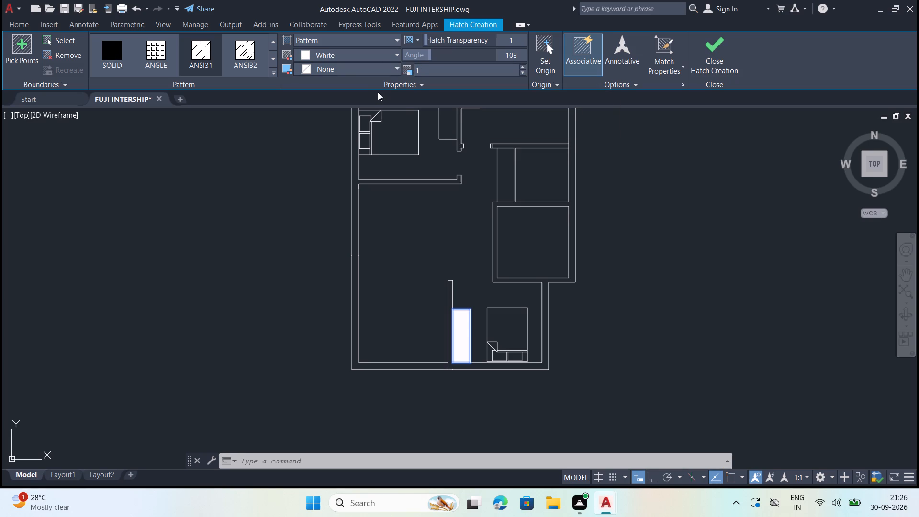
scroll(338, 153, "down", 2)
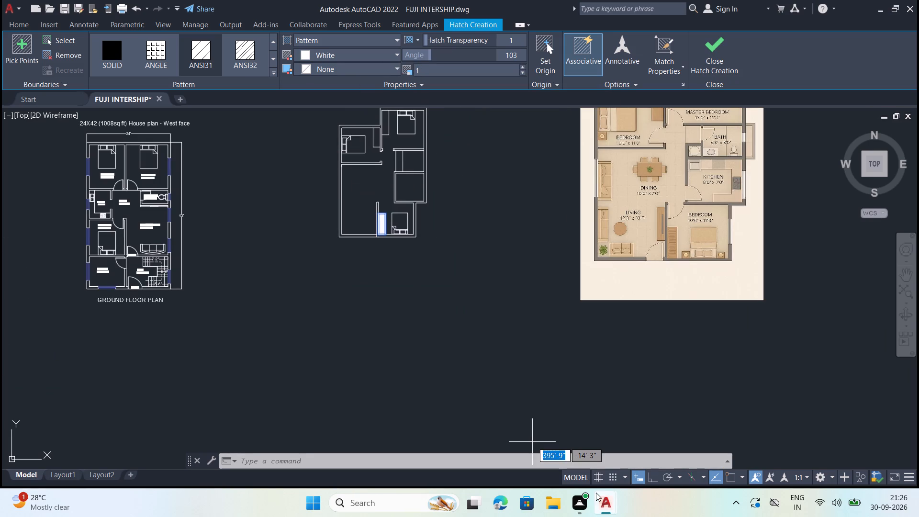
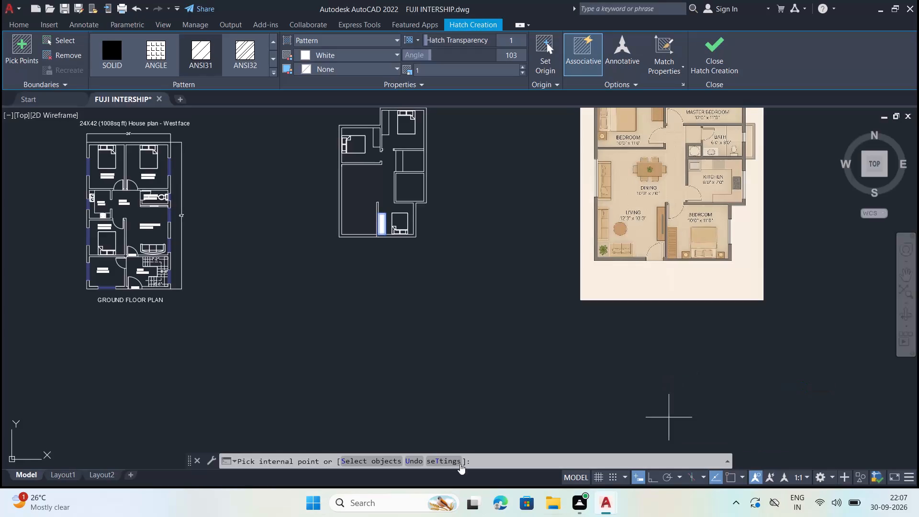
Leave the hatch command and delete the hatch from the lower bedroom's wardrobe.
scroll(452, 314, "down", 1)
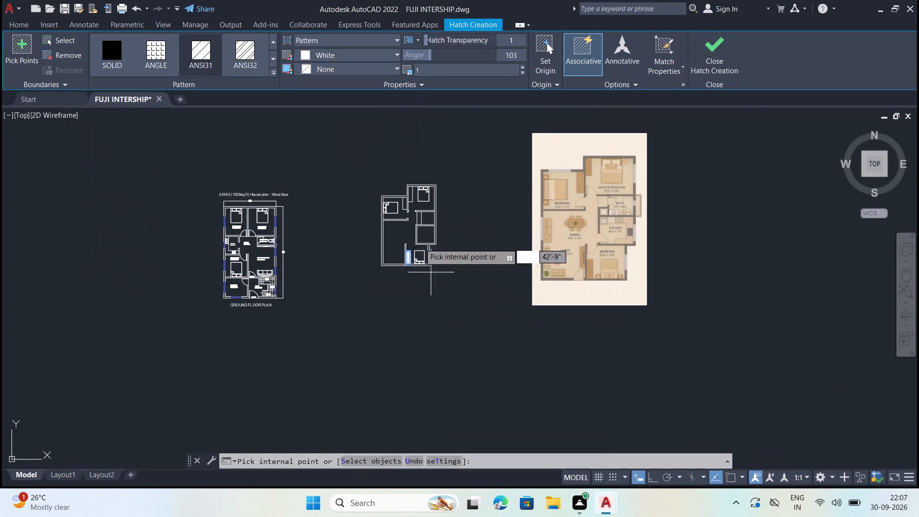
key("Escape")
scroll(406, 259, "up", 1)
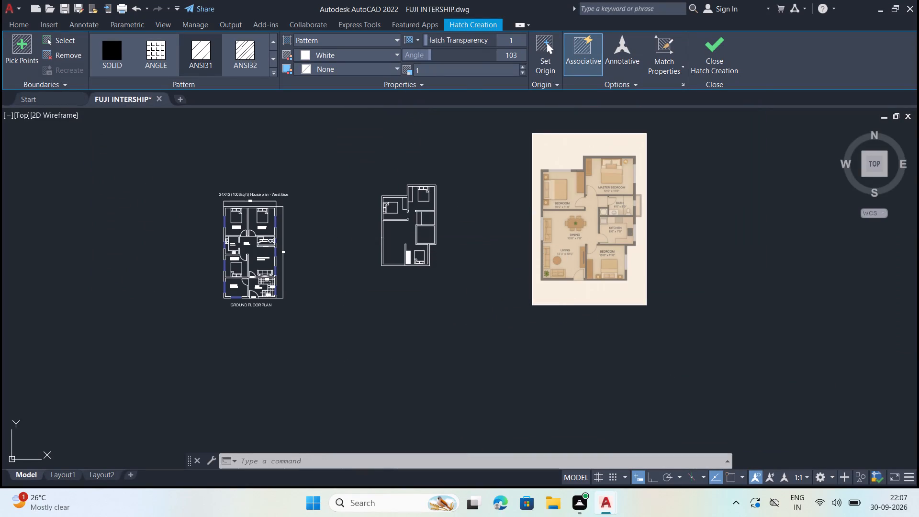
scroll(400, 250, "up", 2)
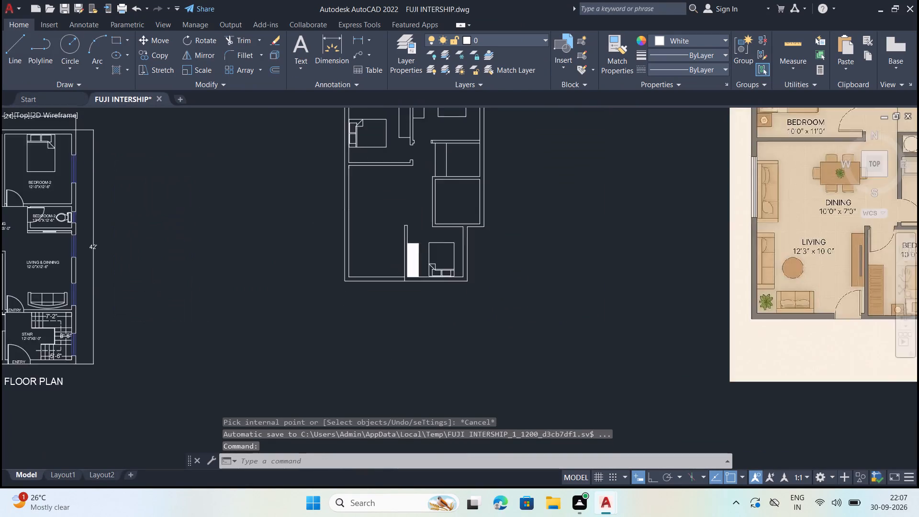
scroll(400, 250, "up", 1)
left_click(433, 270)
key("Delete")
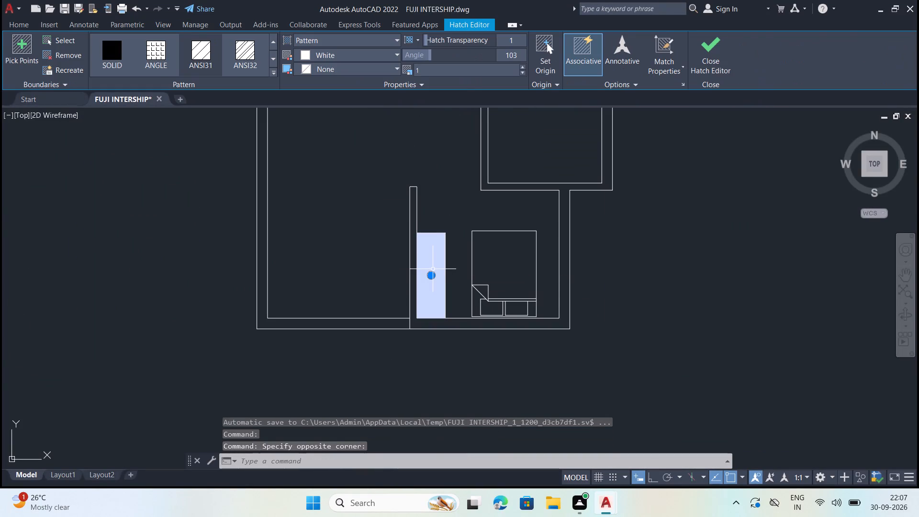
Copy the three-seat sofa from the GROUND FLOOR PLAN's living area into the new plan's living room.
scroll(467, 229, "down", 3)
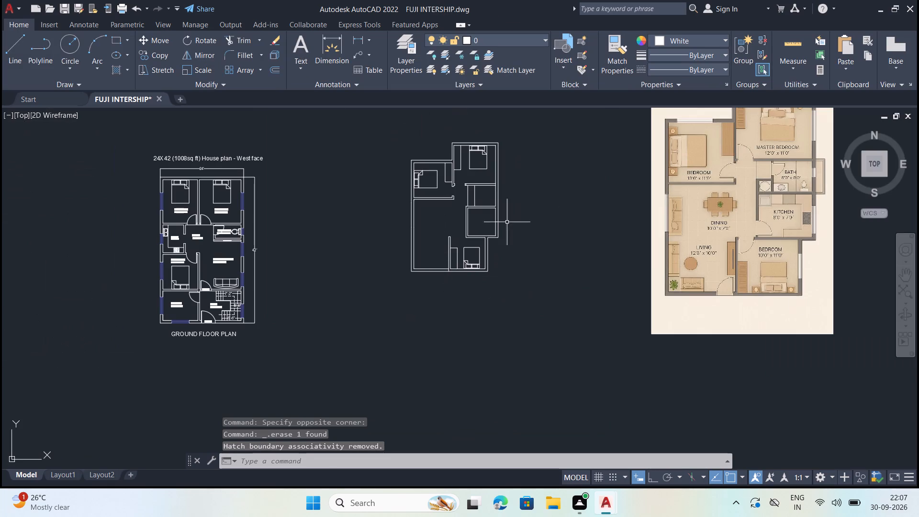
scroll(168, 278, "up", 1)
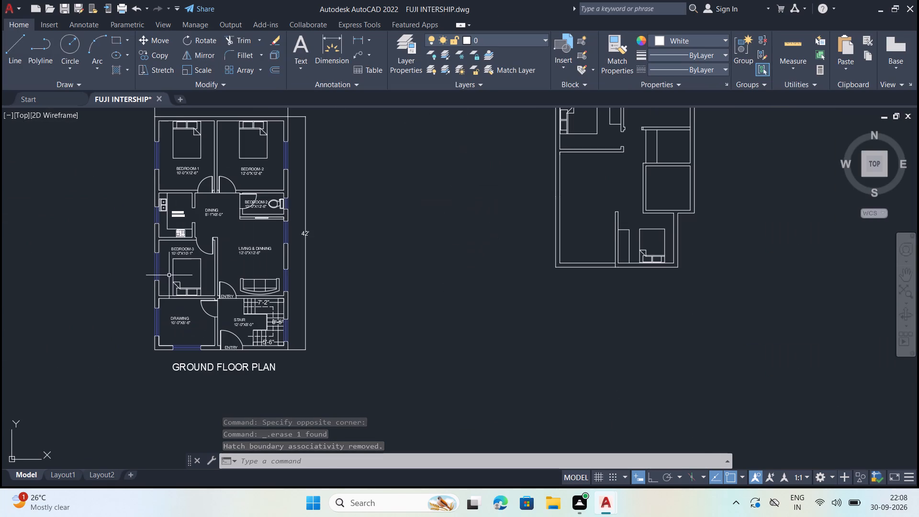
left_click(254, 289)
right_click(254, 289)
left_click(315, 284)
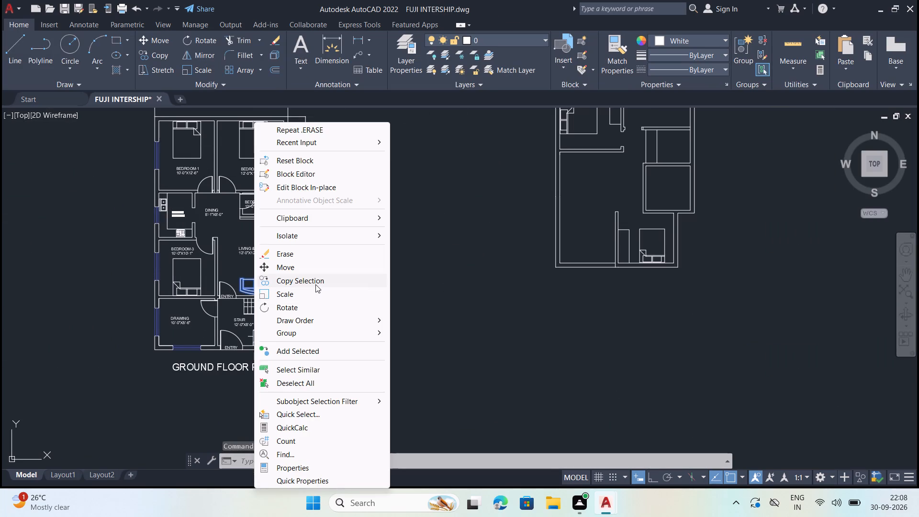
left_click_drag(260, 284, 273, 284)
scroll(561, 224, "up", 2)
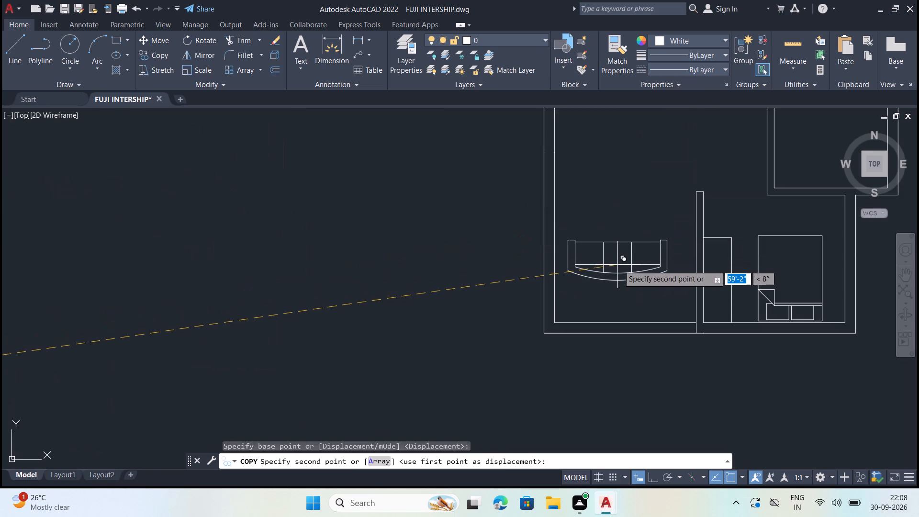
left_click(617, 266)
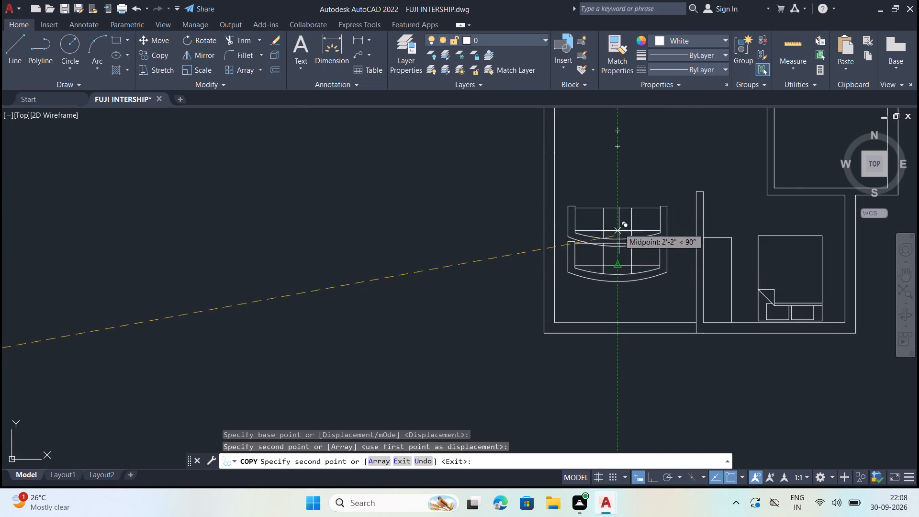
key("Escape")
Turn Ortho on and rotate the copied sofa 90° clockwise so its curved back faces the living room's left wall.
left_click(646, 276)
right_click(632, 283)
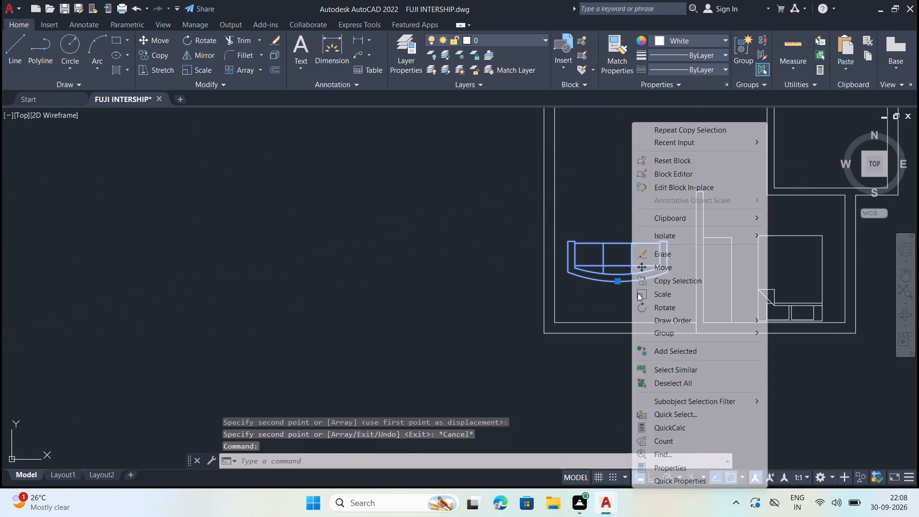
left_click(671, 303)
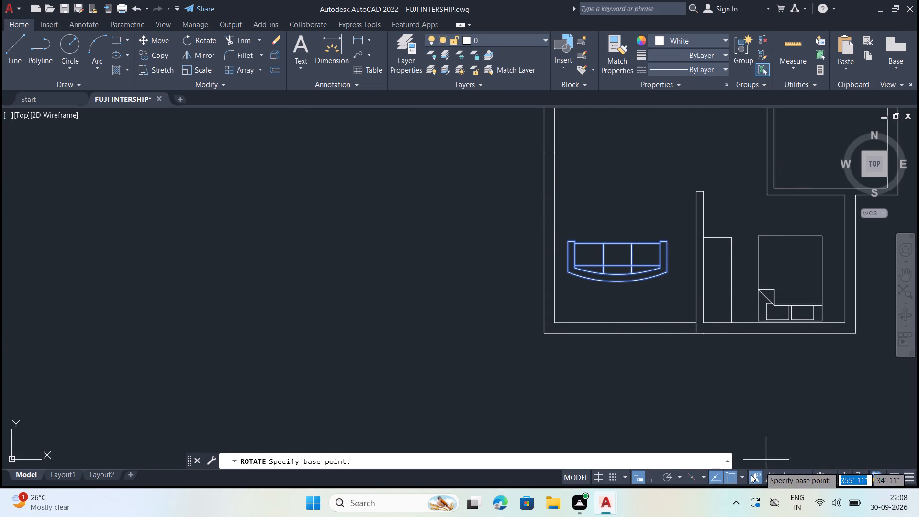
left_click(657, 478)
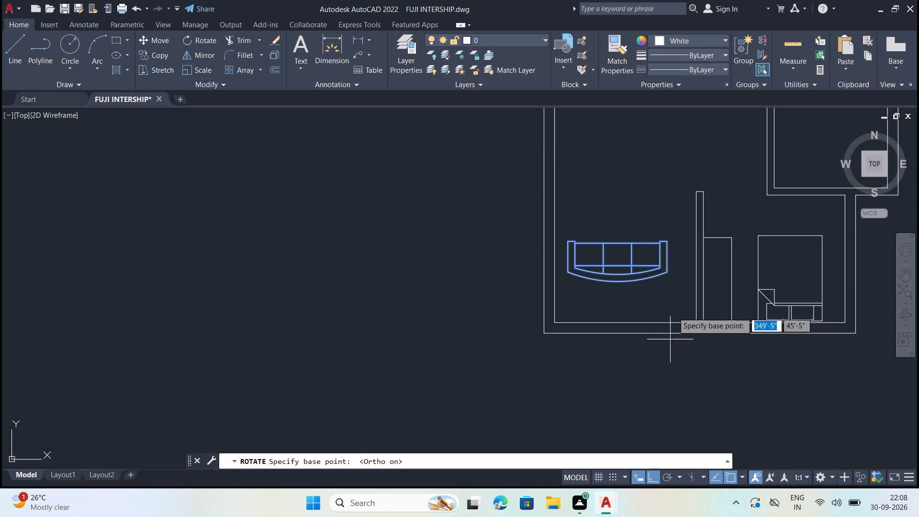
left_click(666, 270)
left_click(659, 298)
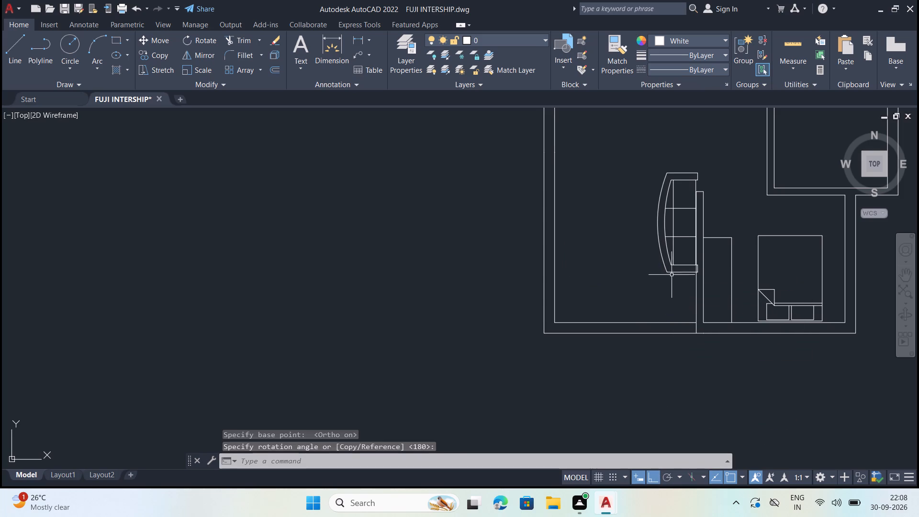
Move the rotated sofa about 7' horizontally so its back sits against the living room's left wall.
left_click(676, 244)
left_click(626, 250)
right_click(626, 250)
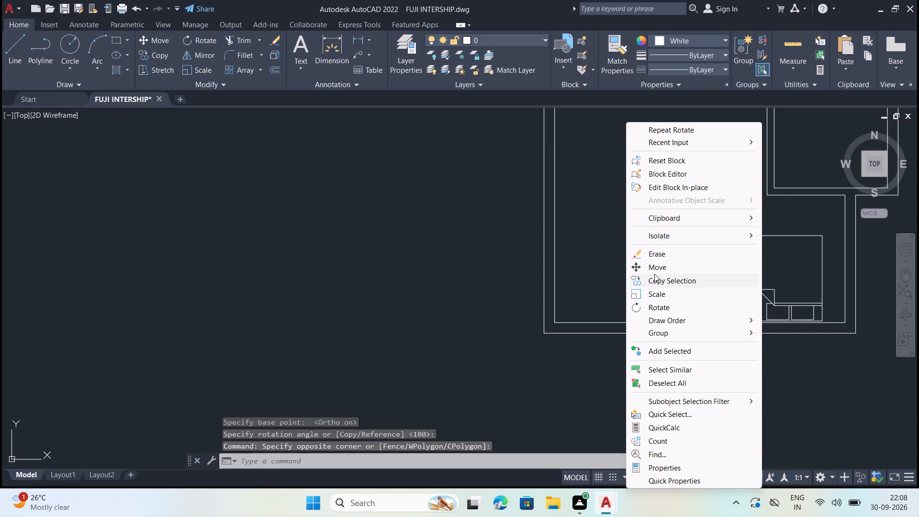
left_click(655, 270)
scroll(529, 316, "down", 3)
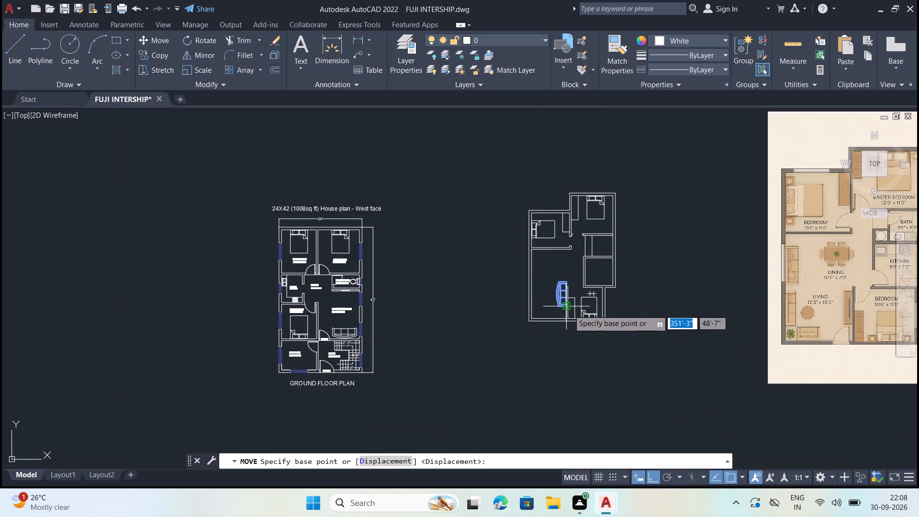
scroll(569, 310, "up", 1)
left_click(558, 288)
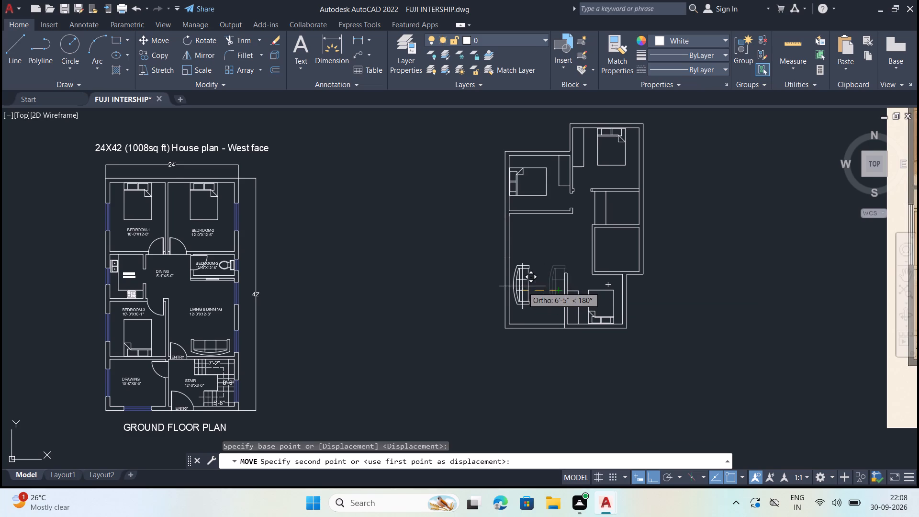
scroll(521, 276, "up", 1)
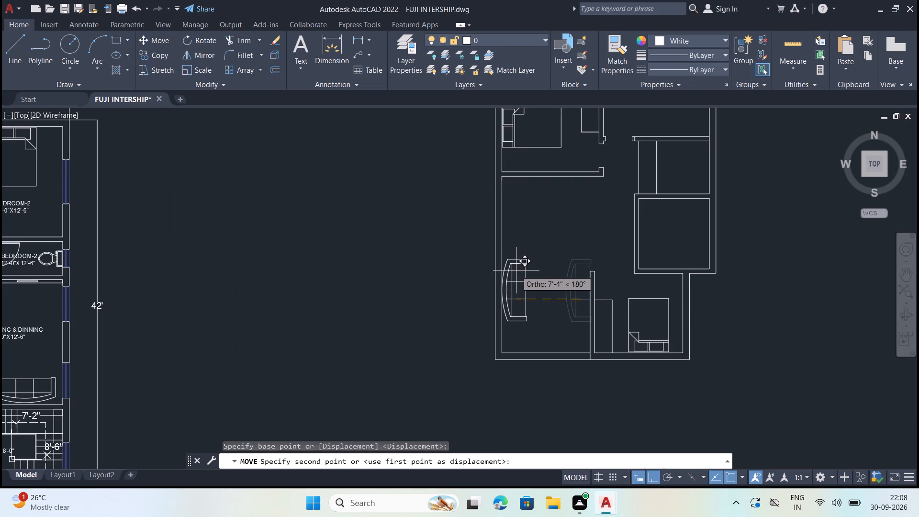
left_click(517, 270)
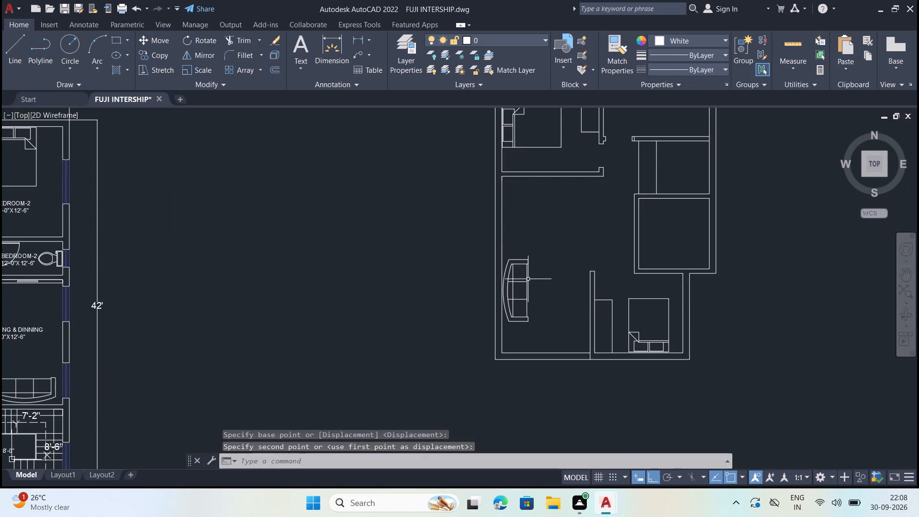
Move the sofa about 3' down along the left wall, close to the living room's bottom wall.
left_click(528, 279)
scroll(482, 279, "down", 4)
scroll(472, 272, "up", 1)
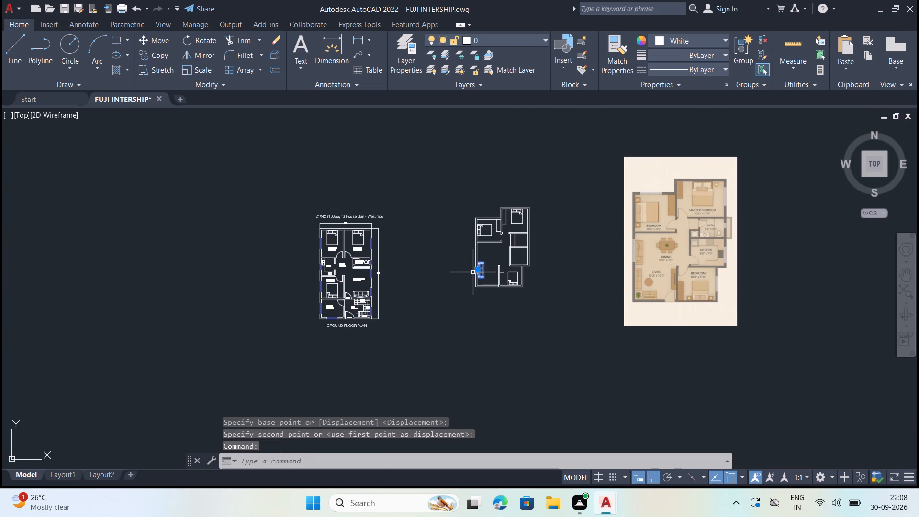
scroll(473, 272, "up", 1)
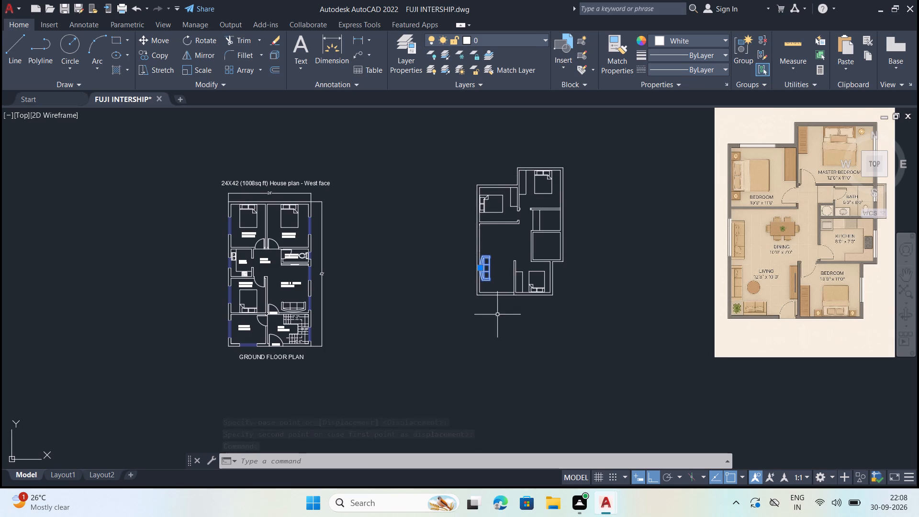
scroll(497, 284, "up", 1)
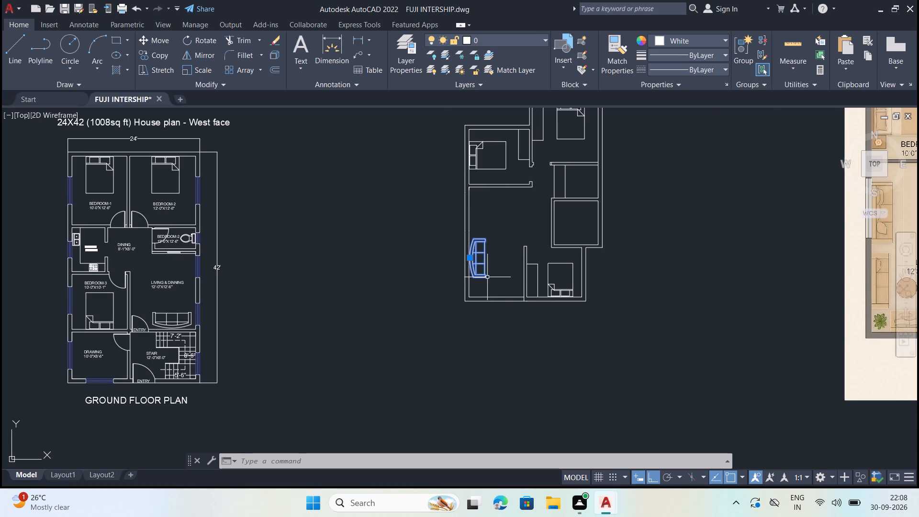
scroll(486, 274, "up", 2)
scroll(470, 278, "down", 2)
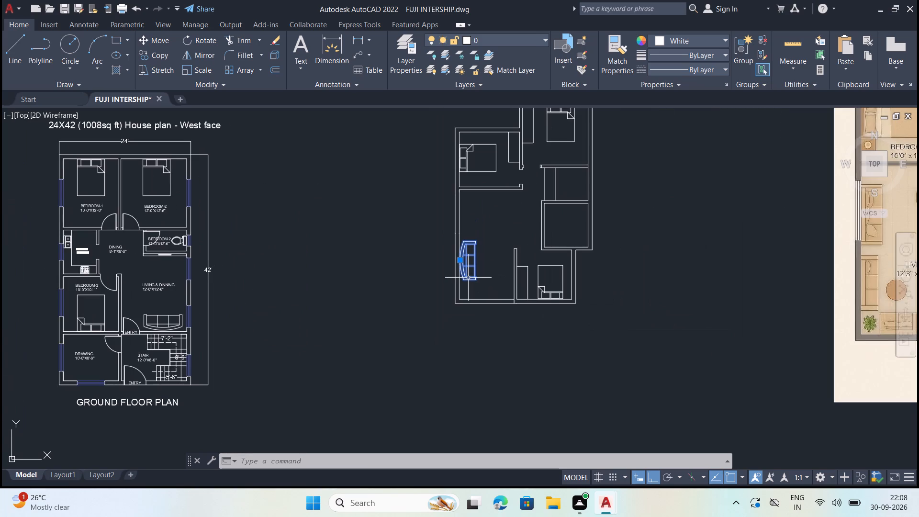
scroll(468, 278, "down", 2)
scroll(468, 278, "up", 1)
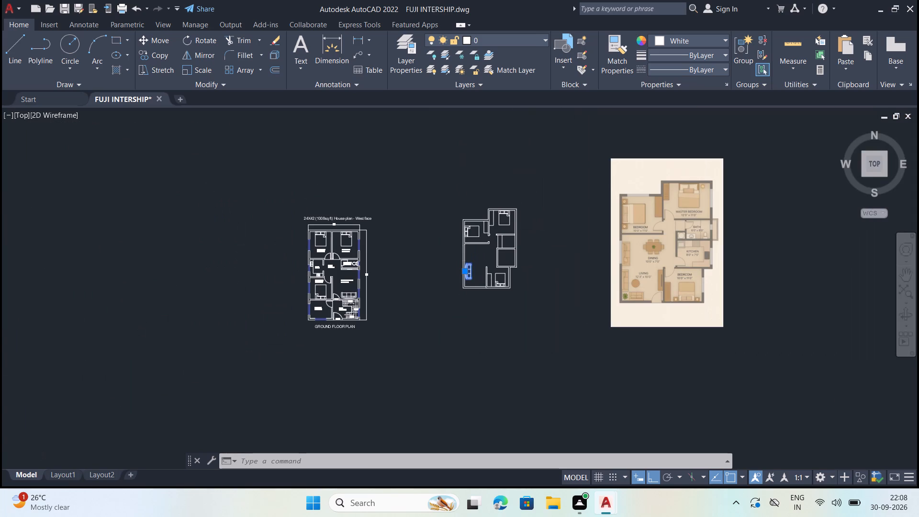
scroll(469, 277, "up", 2)
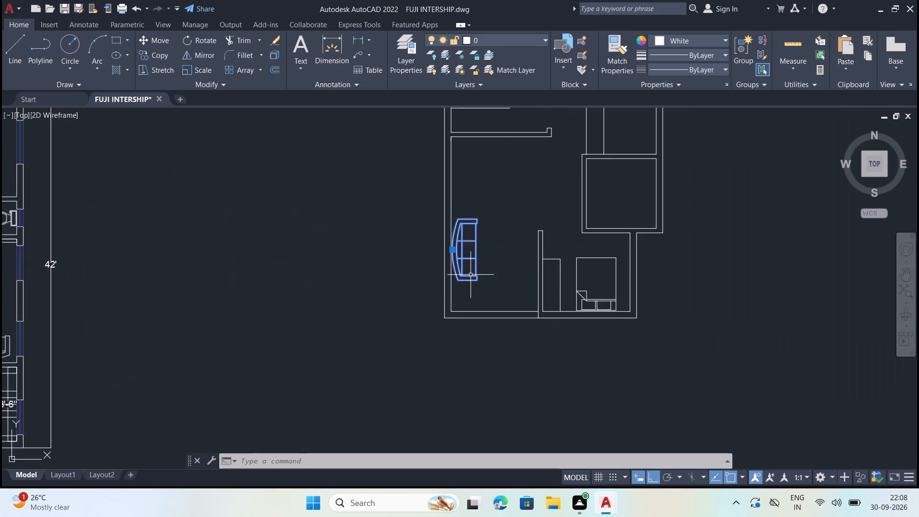
right_click(471, 275)
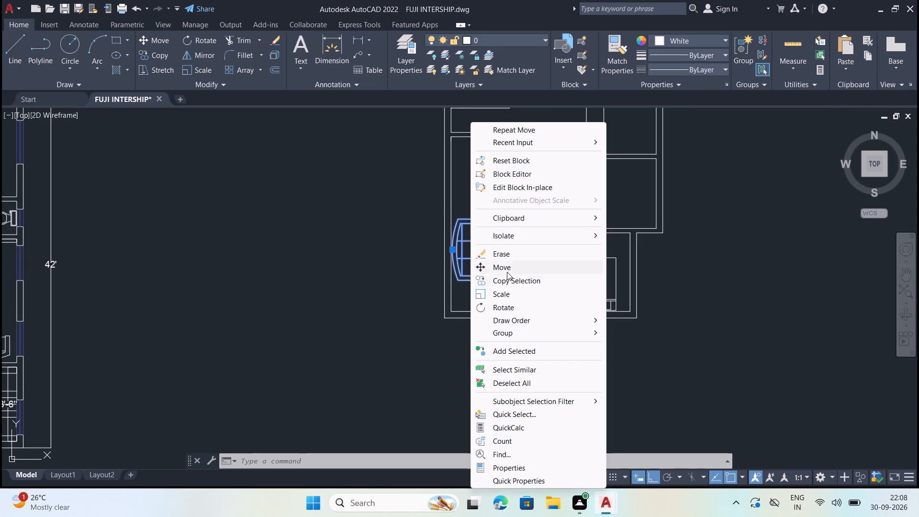
left_click(507, 272)
scroll(474, 274, "up", 2)
left_click(460, 245)
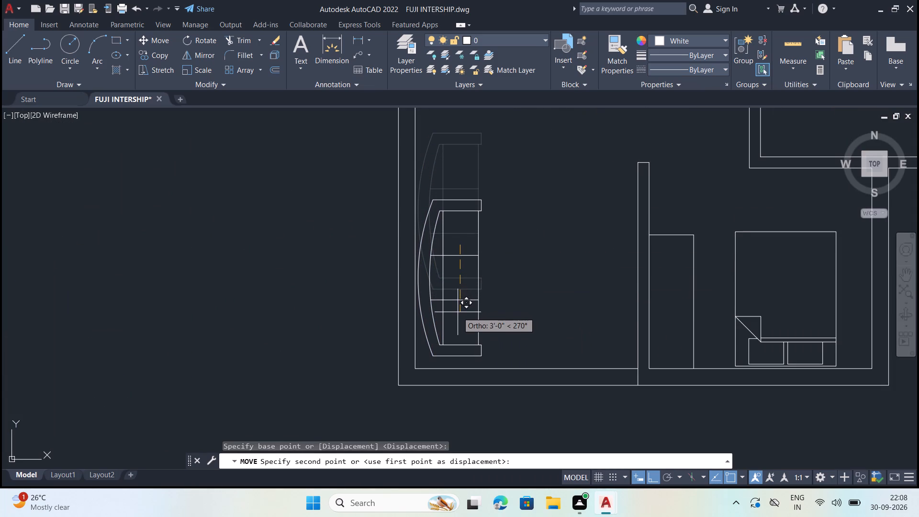
left_click(457, 316)
Copy the sofa about 7' straight up so two sofas stand end to end along the left wall.
left_click(456, 304)
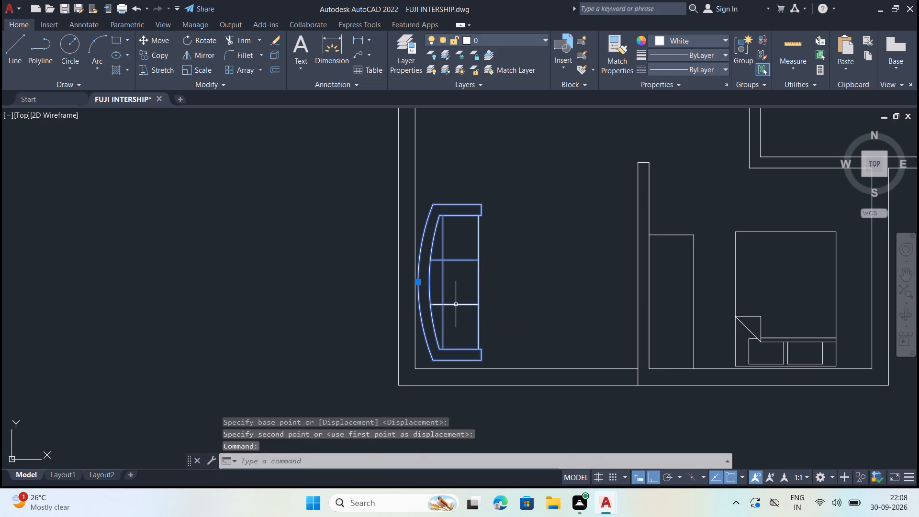
right_click(456, 303)
left_click(502, 281)
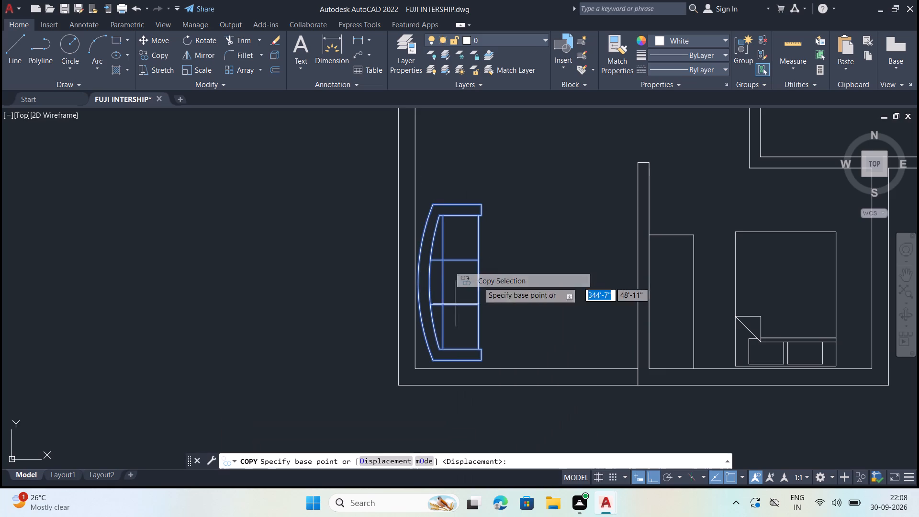
left_click(438, 286)
scroll(443, 258, "down", 1)
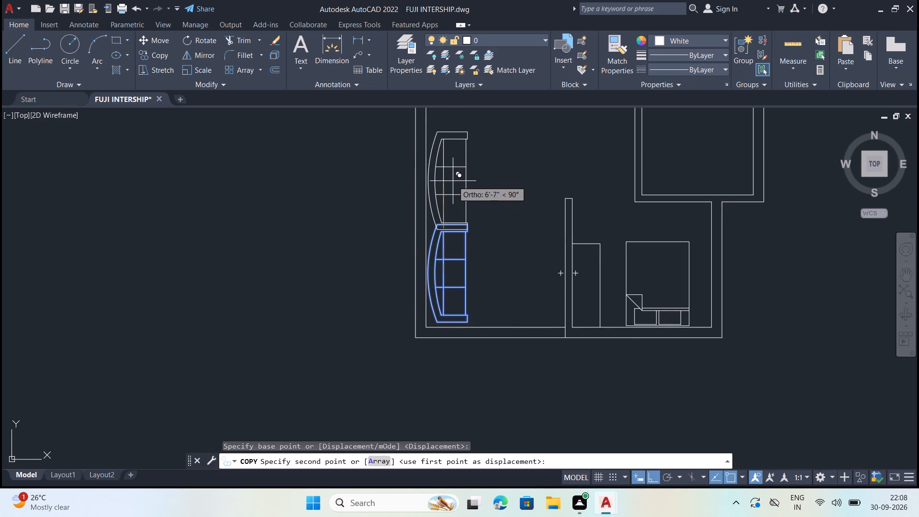
left_click(459, 175)
scroll(450, 221, "down", 1)
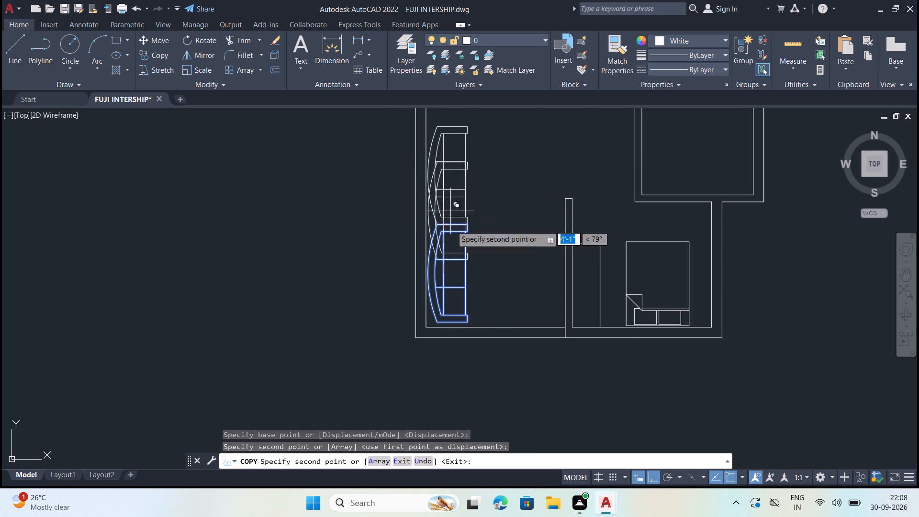
scroll(453, 234, "down", 1)
key("Escape")
Move both sofas together up along the left wall, leaving a gap above the bottom wall.
scroll(454, 238, "up", 2)
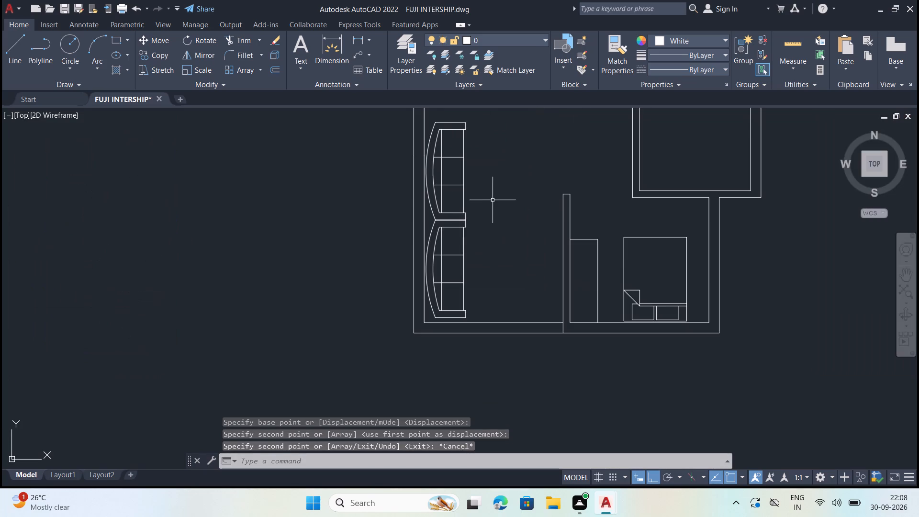
left_click(499, 186)
left_click(449, 271)
right_click(449, 271)
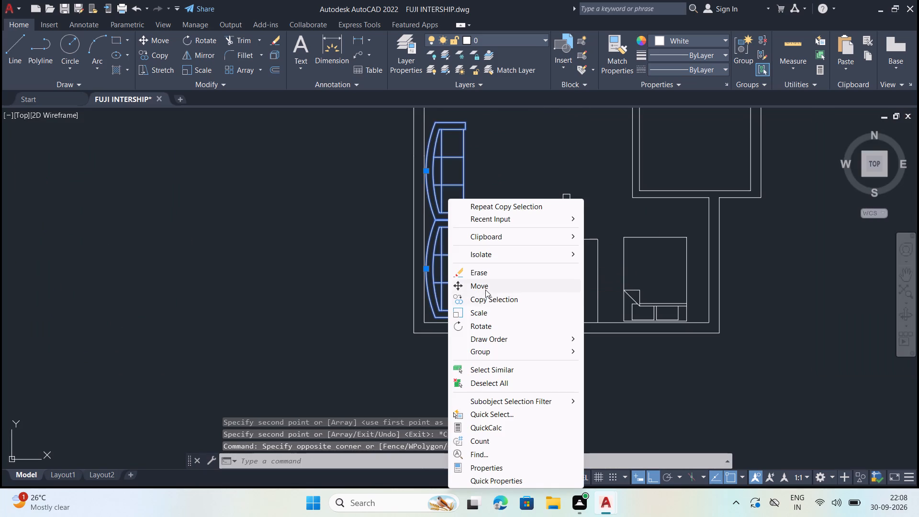
left_click(485, 290)
left_click(452, 228)
left_click(457, 202)
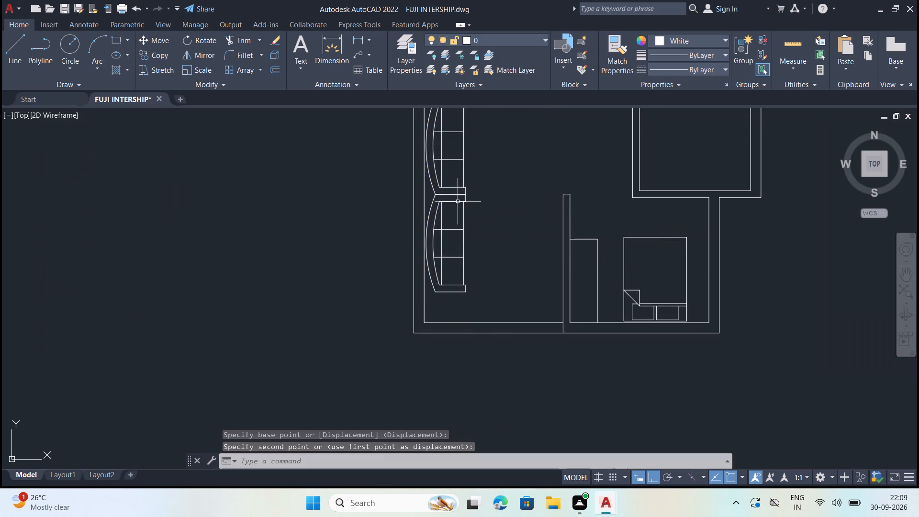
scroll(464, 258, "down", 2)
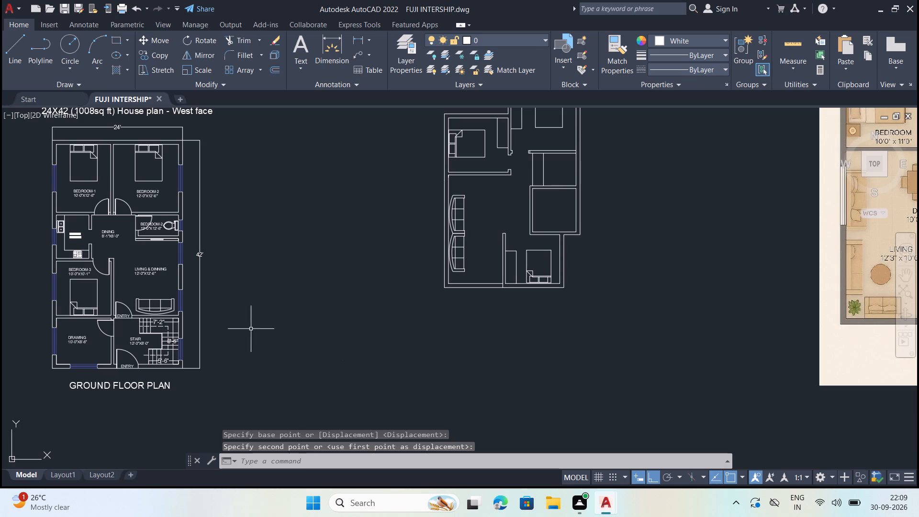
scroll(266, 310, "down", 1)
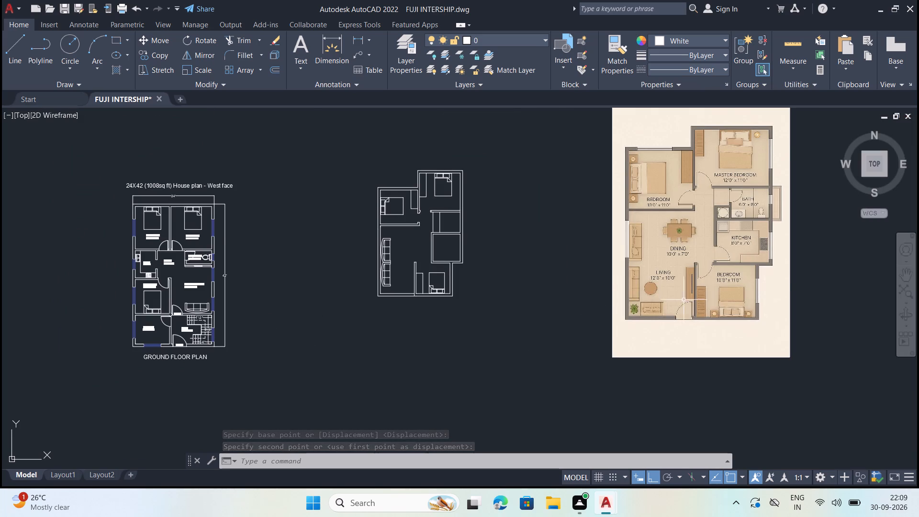
Offset the kitchen's bottom outer wall line 6" upward twice and delete the intermediate copy, leaving a door jamb line.
scroll(684, 300, "up", 1)
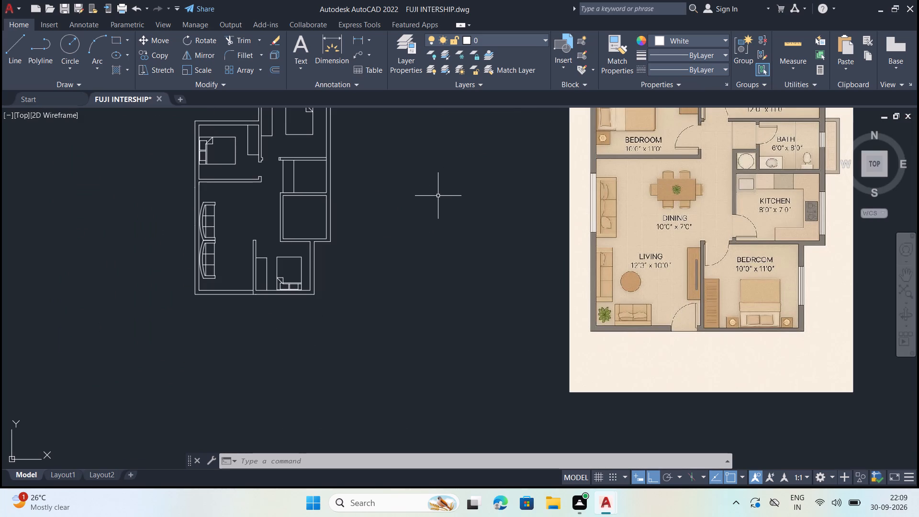
scroll(491, 243, "down", 1)
scroll(369, 206, "up", 1)
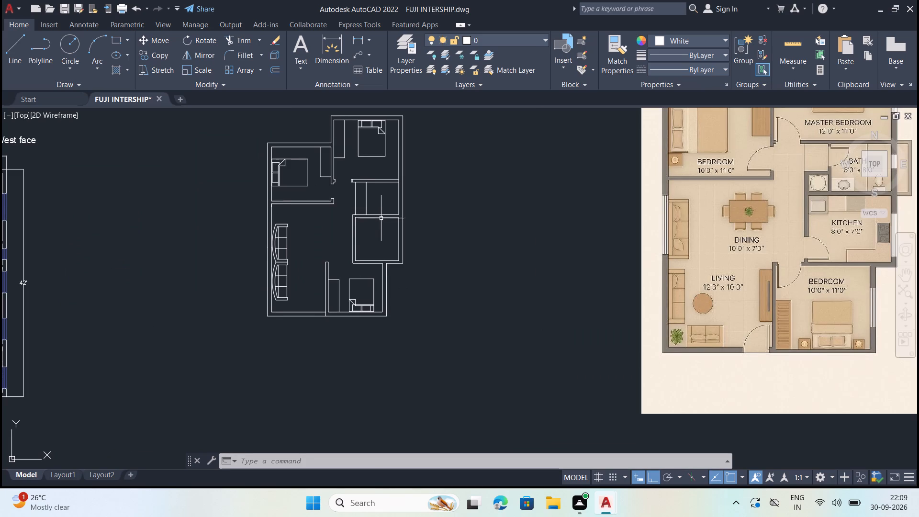
scroll(337, 242, "up", 2)
key("o")
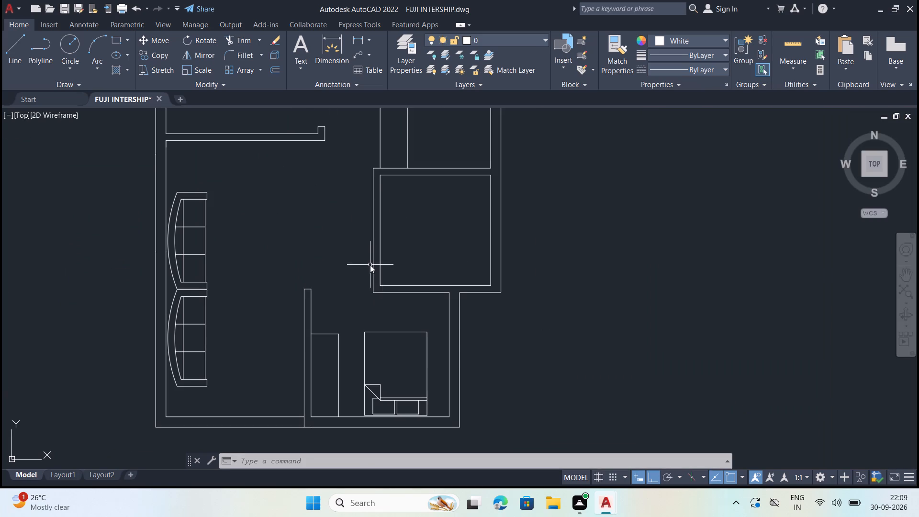
key("Return")
type("6\"")
key("Return")
scroll(372, 260, "up", 1)
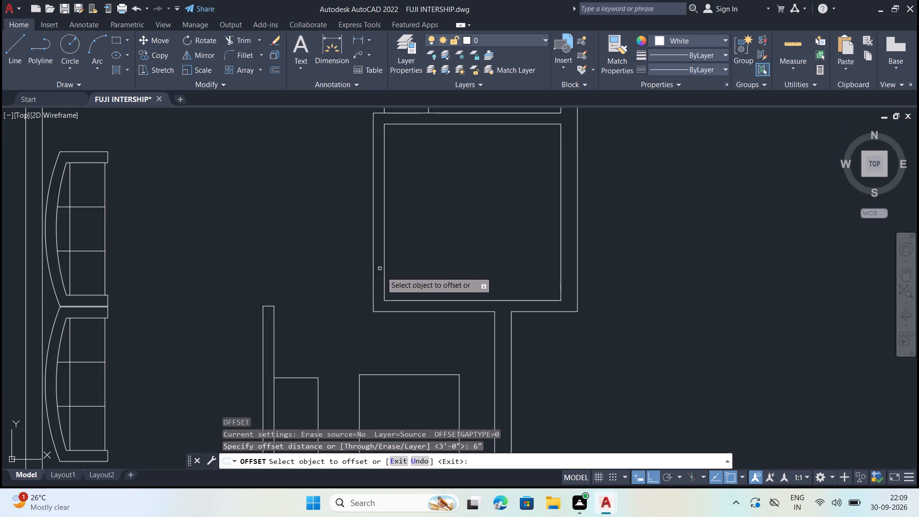
left_click(386, 311)
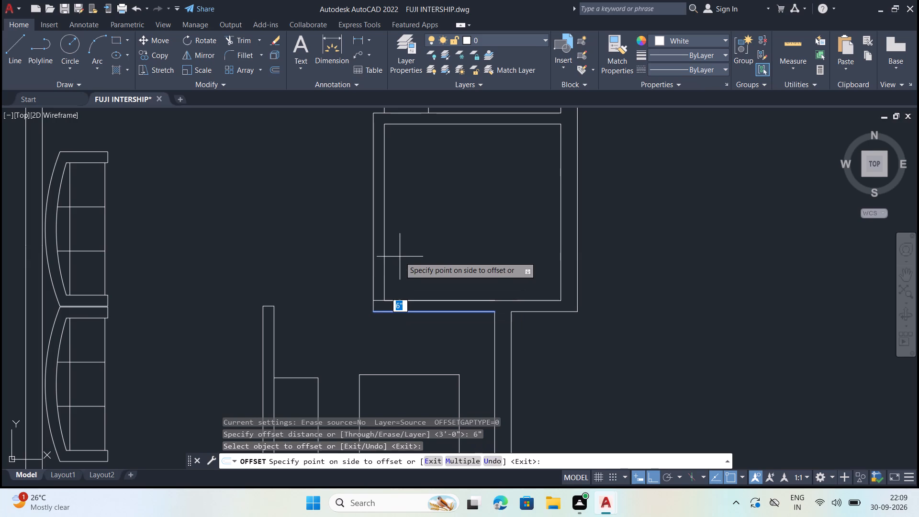
left_click(400, 256)
left_click(380, 301)
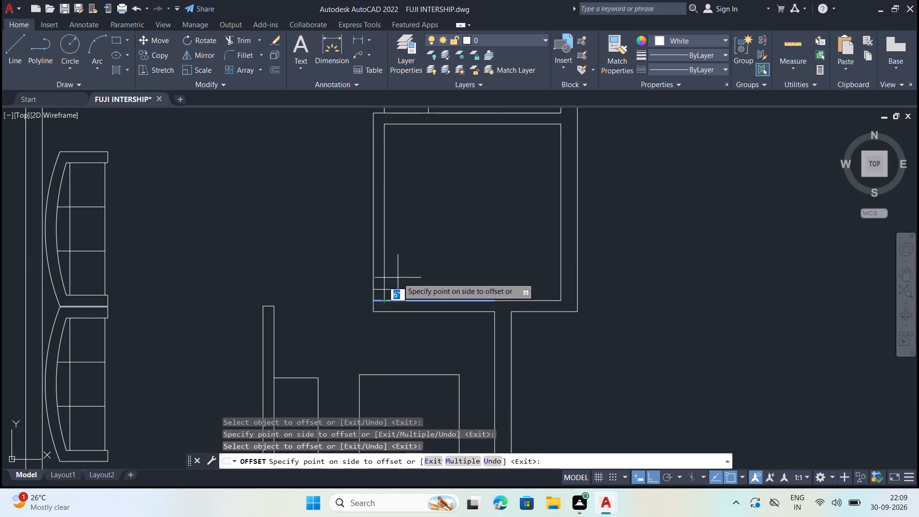
left_click(398, 278)
scroll(387, 311, "up", 1)
key("Escape")
left_click(376, 294)
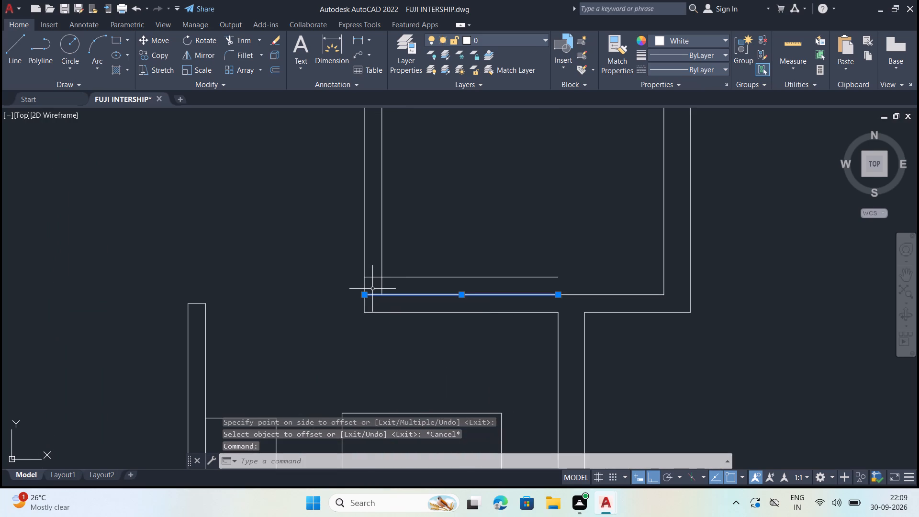
key("Delete")
Offset the jamb line 3' upward to mark the kitchen door's width.
key("o")
key("Return")
type("3'")
key("Return")
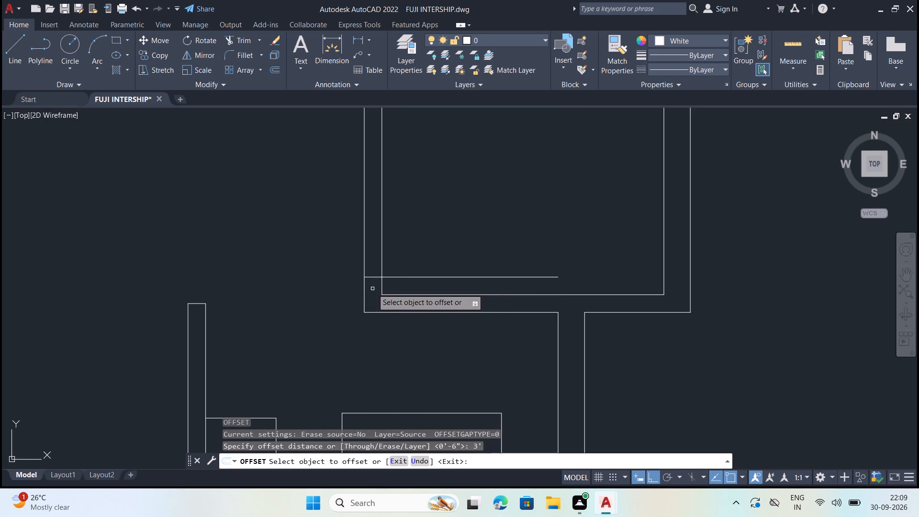
left_click(419, 276)
left_click(418, 238)
scroll(441, 286, "down", 2)
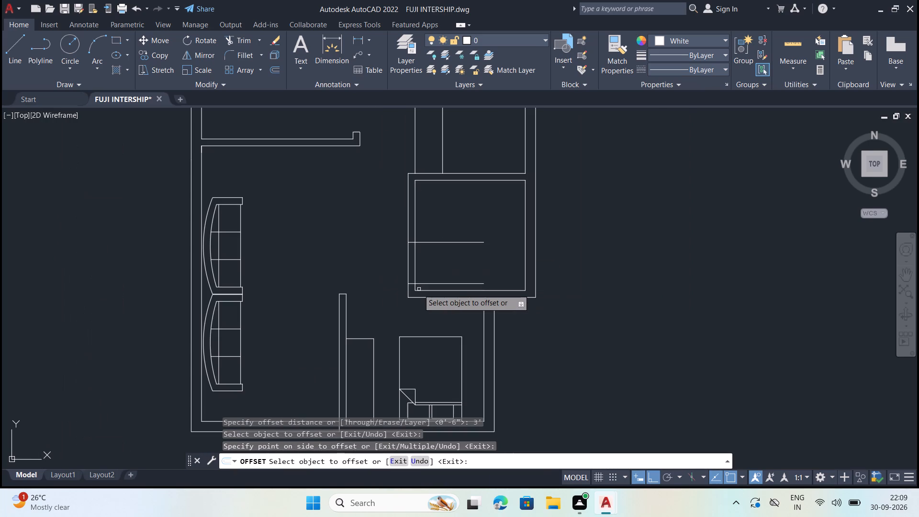
key("Escape")
Trim the door opening through the kitchen's left wall and remove the excess jamb lines inside the room.
type("tr")
key("Return")
left_click_drag(456, 264, 452, 263)
left_click(389, 266)
left_click(456, 250)
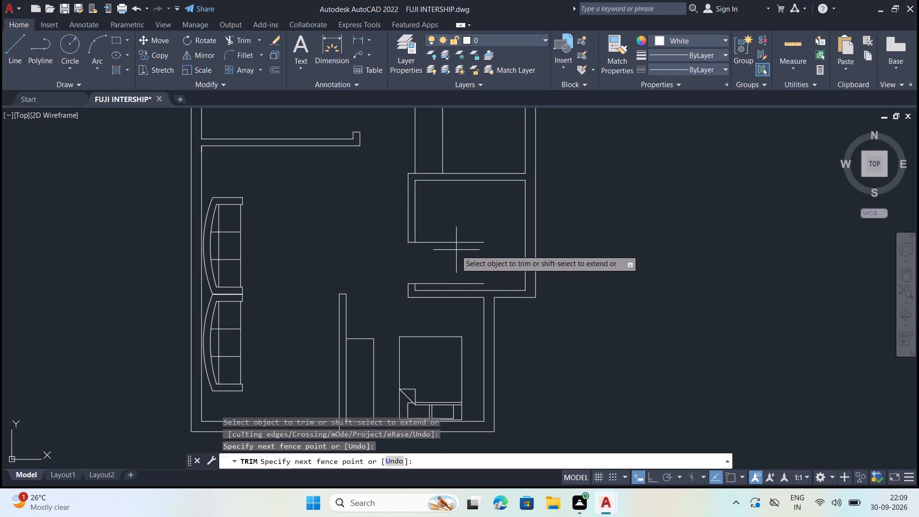
left_click(459, 236)
left_click(454, 282)
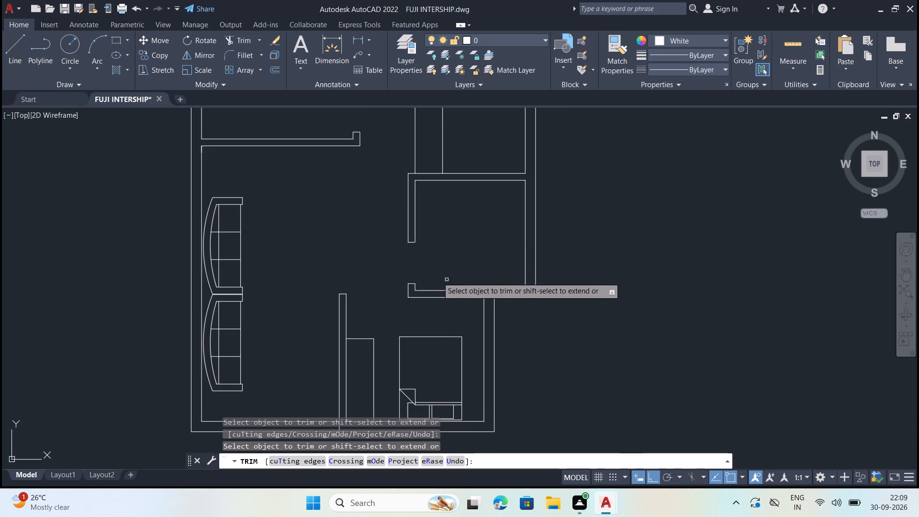
scroll(427, 279, "down", 2)
key("Escape")
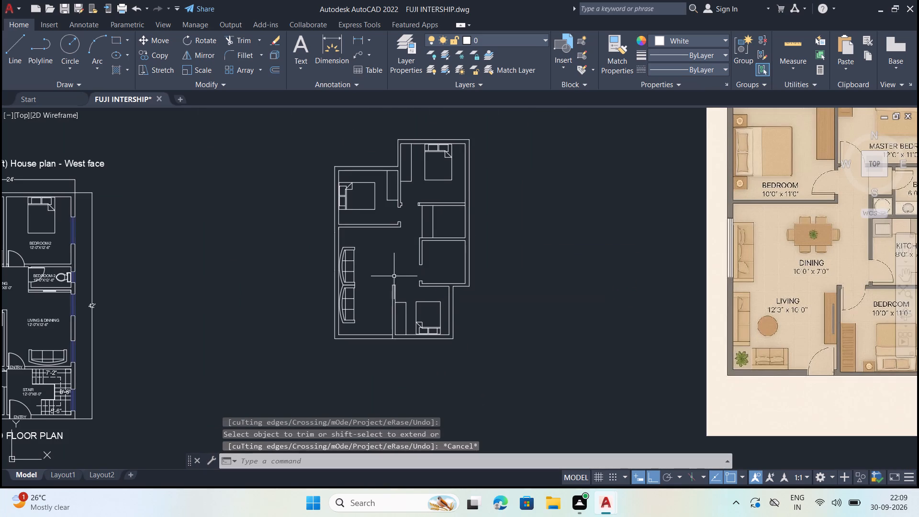
Offset the kitchen's top and right inner wall lines 1'6" into the room as counter edges.
scroll(387, 278, "down", 1)
scroll(432, 264, "up", 1)
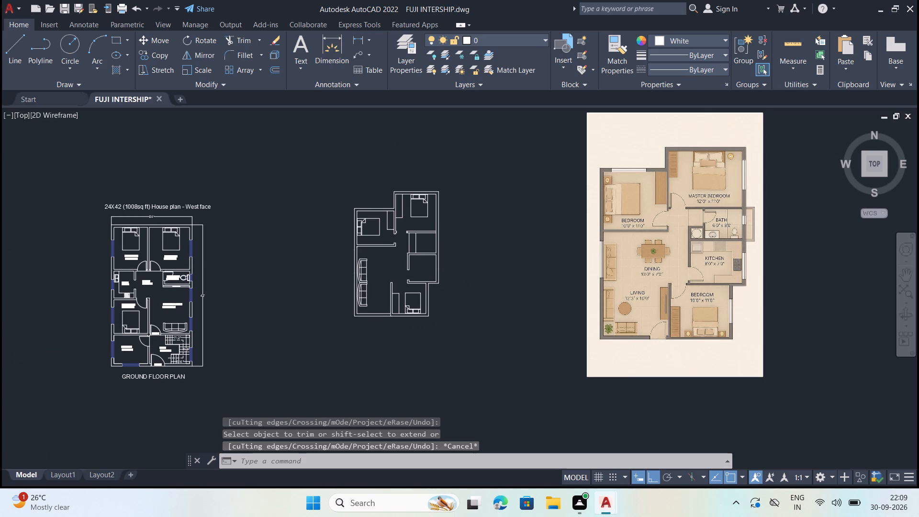
key("o")
key("Return")
type("2'")
key("BackSpace")
key("BackSpace")
type("1'6\"")
key("Return")
scroll(404, 256, "up", 1)
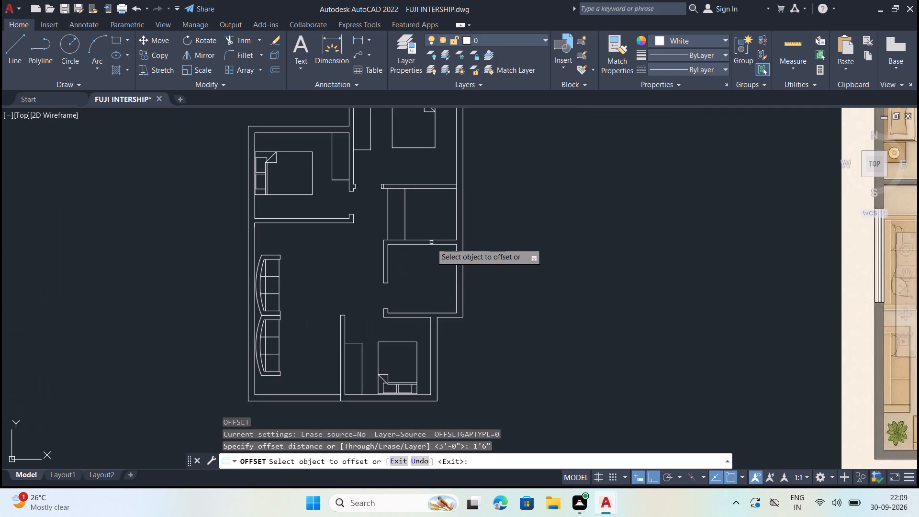
left_click(431, 245)
left_click(434, 272)
left_click(456, 275)
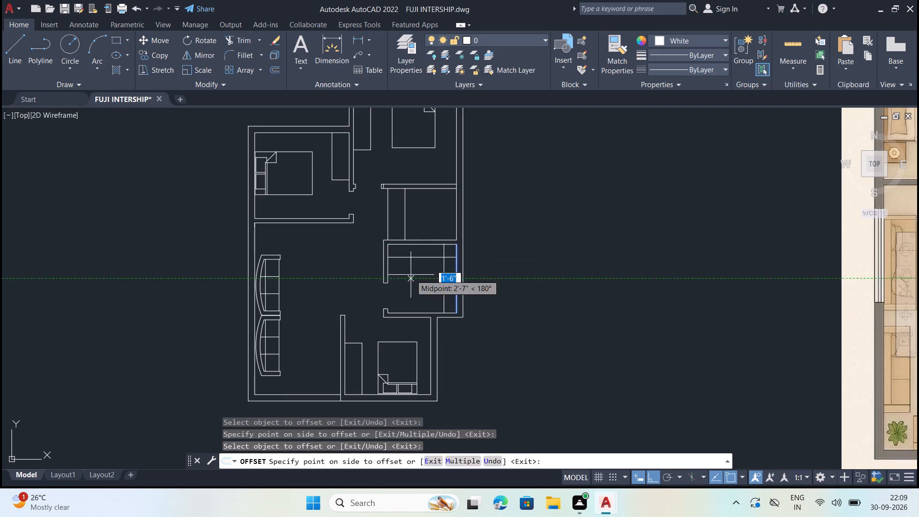
left_click(403, 275)
key("Escape")
Trim the two counter edge lines where they cross, forming a clean L-shaped kitchen counter.
key("t")
key("r")
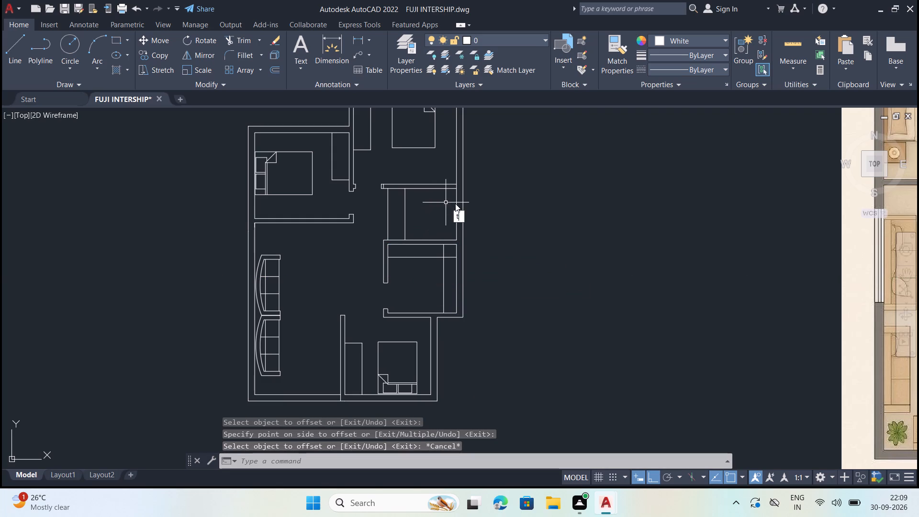
key("Return")
scroll(451, 209, "up", 1)
left_click(448, 288)
double_click(442, 276)
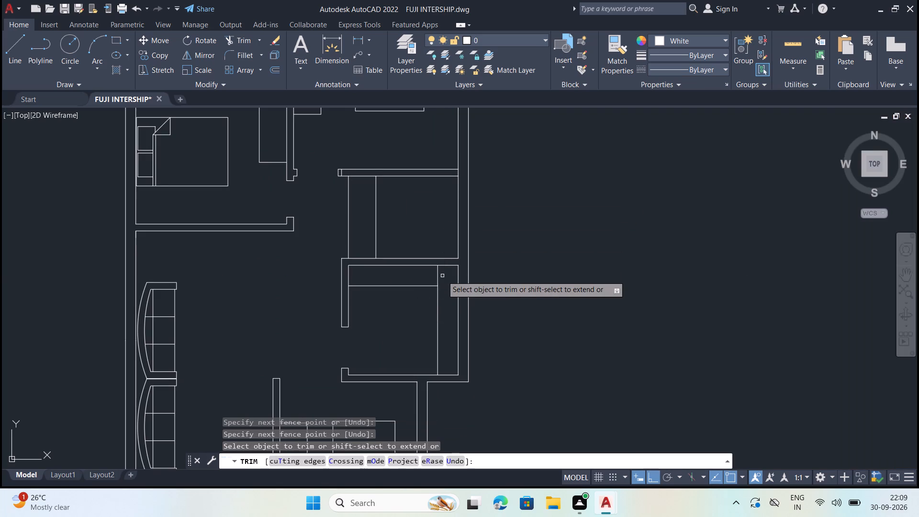
left_click(421, 273)
left_click(442, 271)
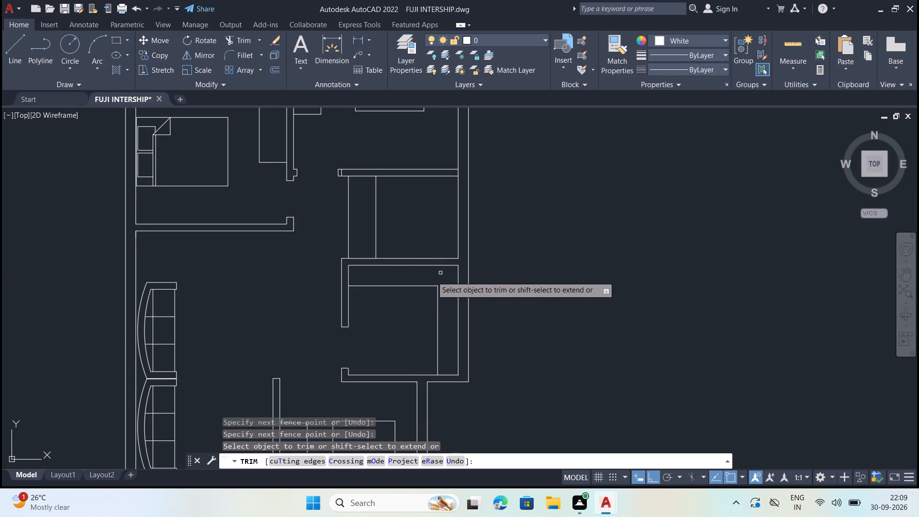
key("Escape")
Copy the stove from the ground floor plan's kitchen onto the new kitchen's right counter, with Ortho off for placement.
scroll(416, 267, "down", 3)
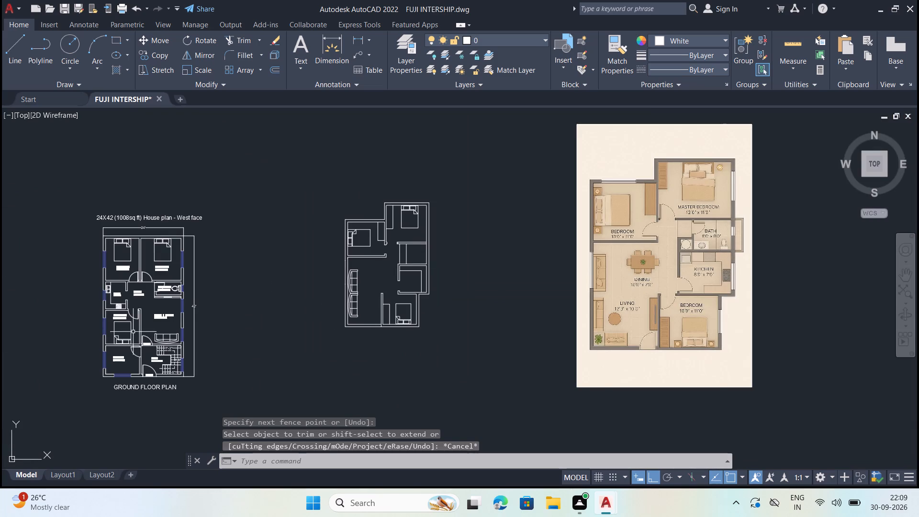
scroll(107, 334, "up", 3)
left_click(131, 281)
right_click_drag(131, 281, 142, 270)
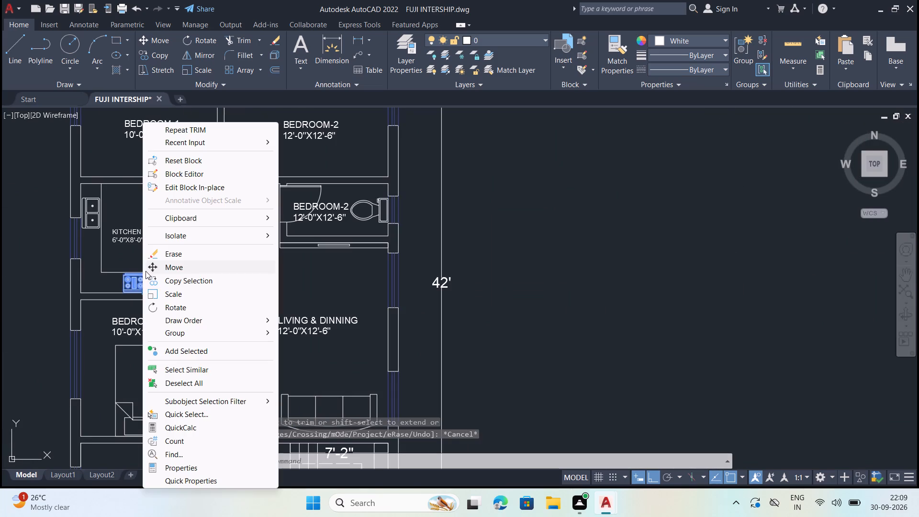
left_click(183, 282)
left_click(122, 283)
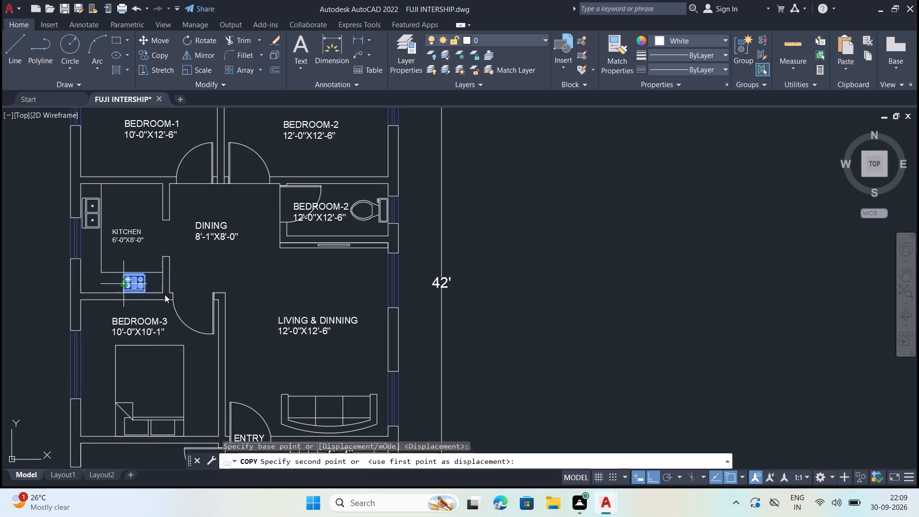
scroll(191, 287, "down", 4)
scroll(450, 303, "up", 1)
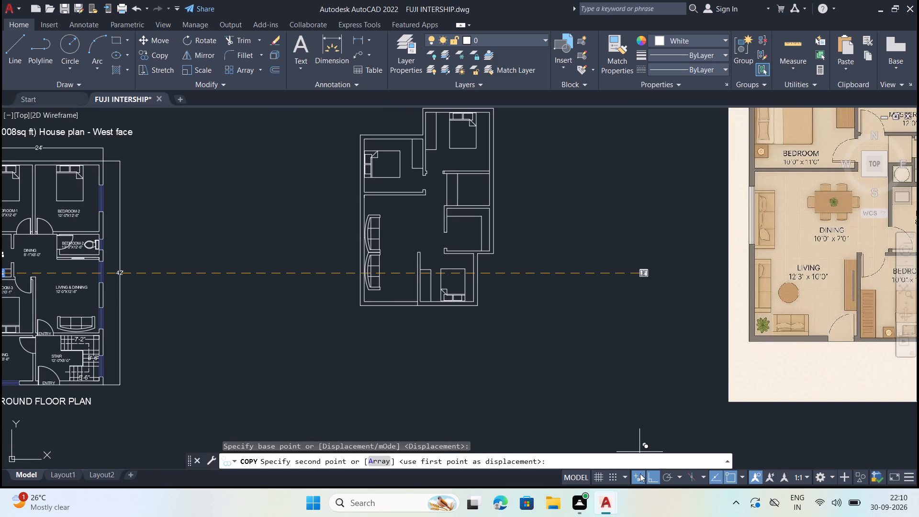
left_click(653, 479)
scroll(486, 211, "up", 3)
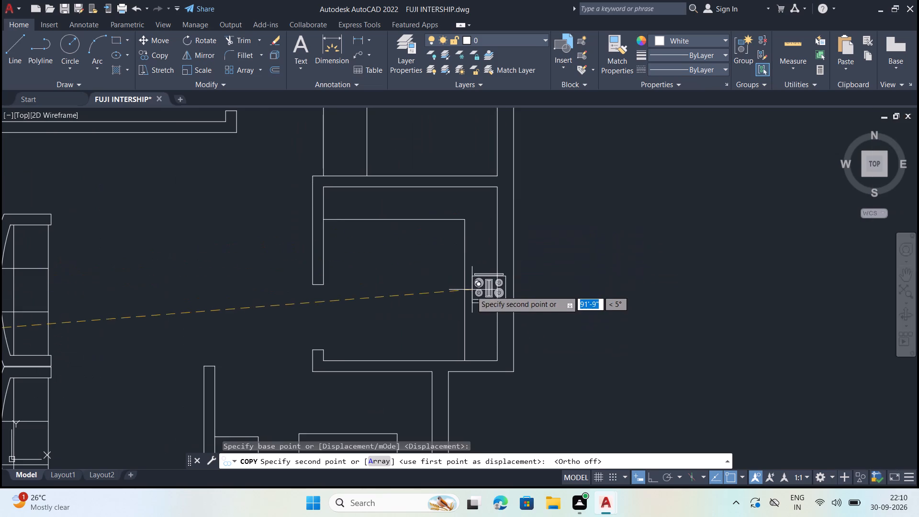
scroll(274, 227, "down", 5)
scroll(379, 242, "up", 1)
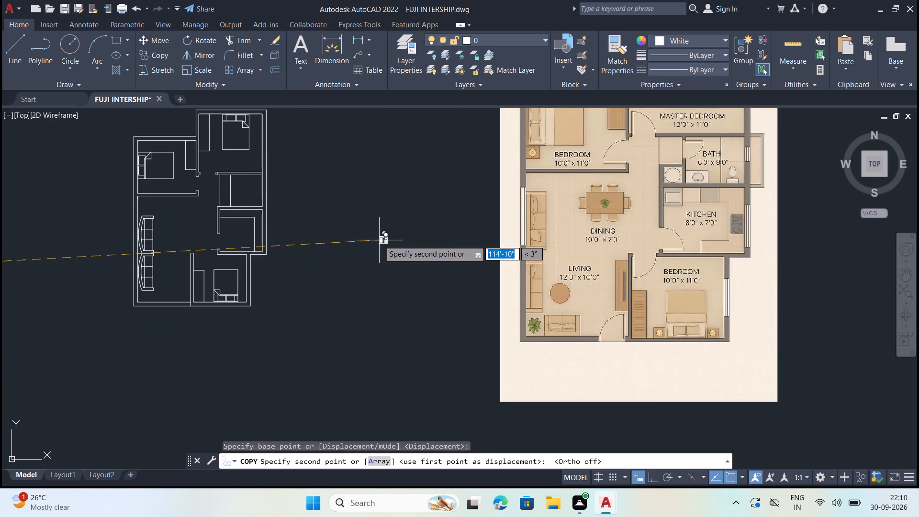
scroll(379, 240, "up", 1)
scroll(159, 229, "up", 2)
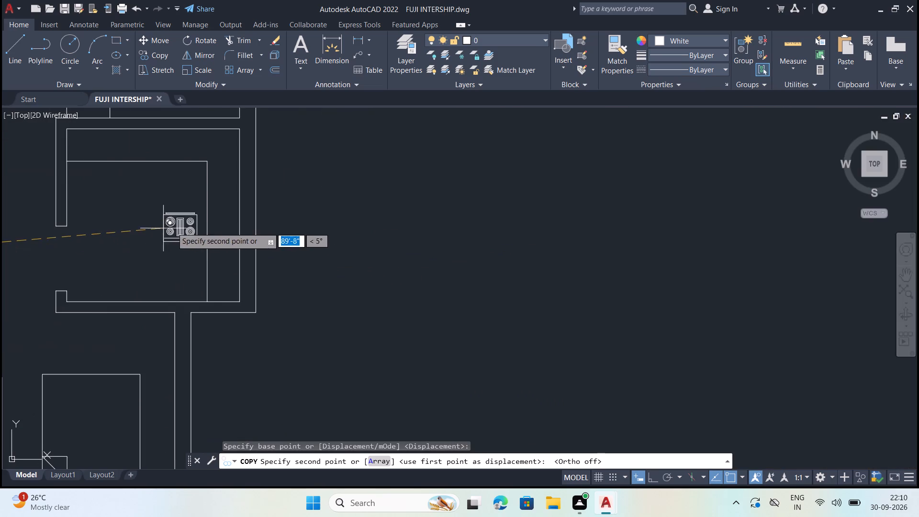
scroll(203, 219, "up", 2)
left_click(209, 212)
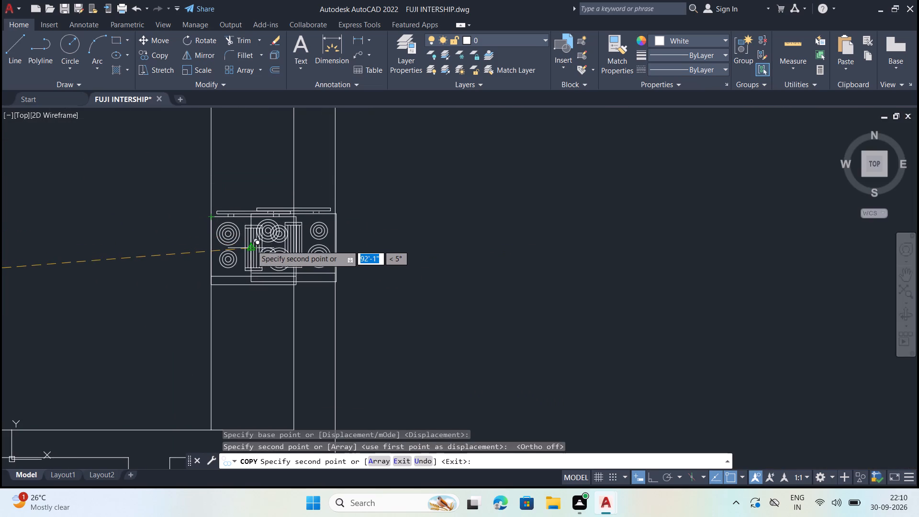
key("Escape")
Rotate the copied stove a quarter turn clockwise about its upper-left corner, using Ortho.
left_click(248, 240)
right_click(248, 240)
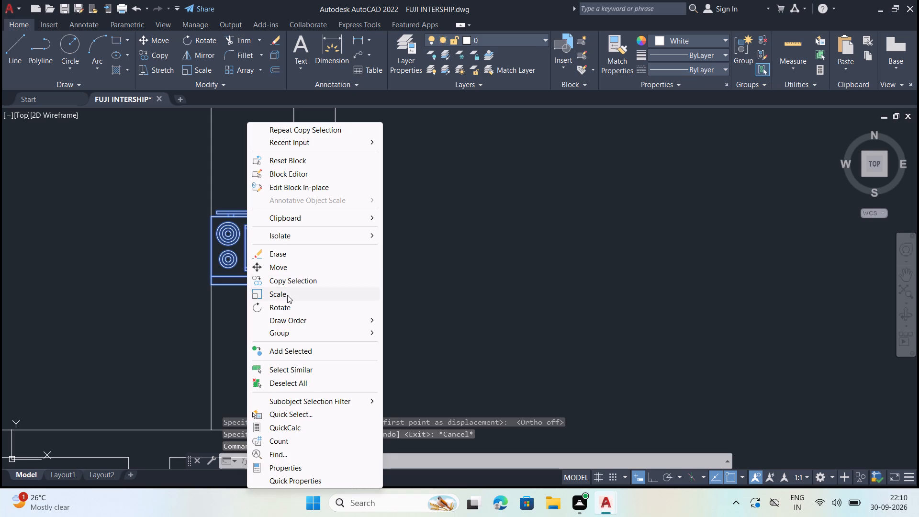
left_click(290, 306)
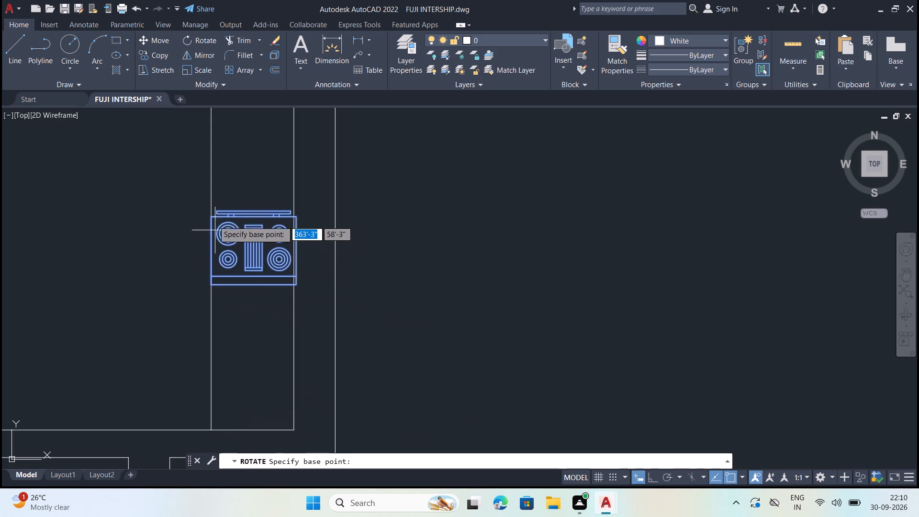
left_click(210, 216)
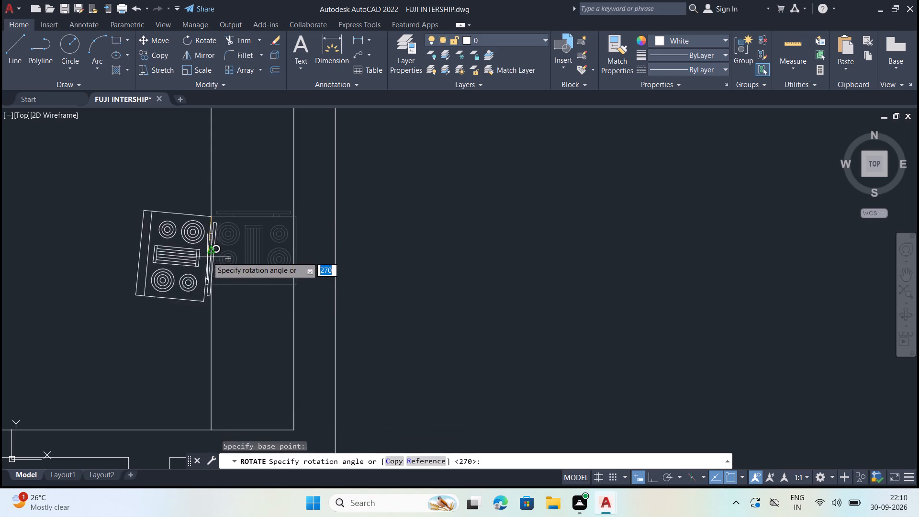
left_click(655, 480)
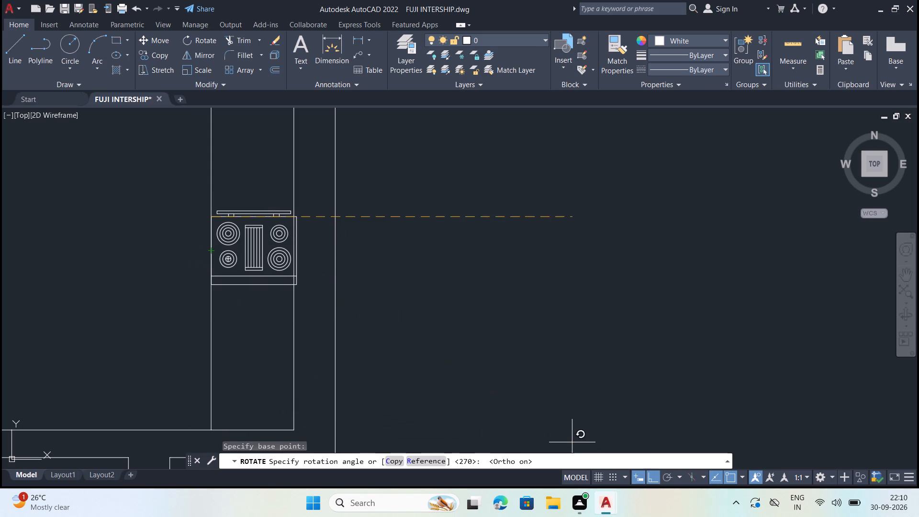
left_click(210, 288)
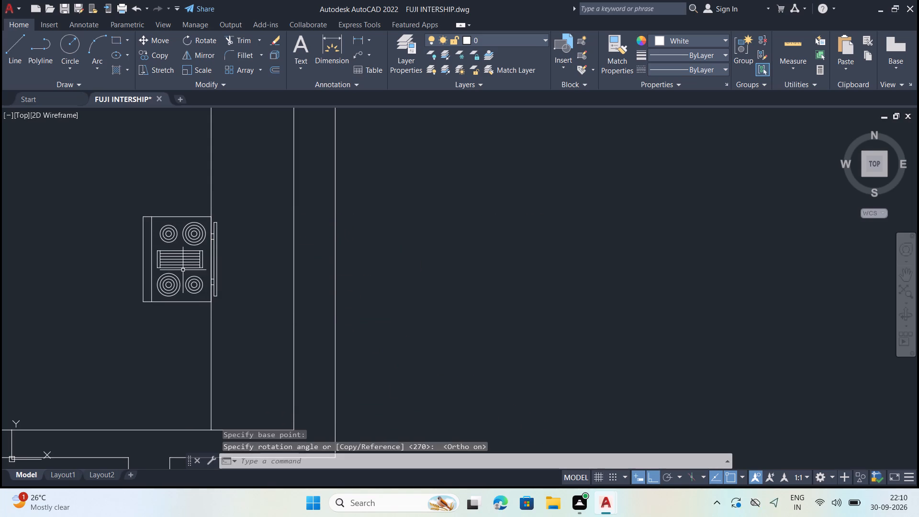
Rotate the stove a further 180° about its corner on the counter edge so its body lies on the counter.
left_click(183, 270)
left_click(147, 289)
right_click(148, 286)
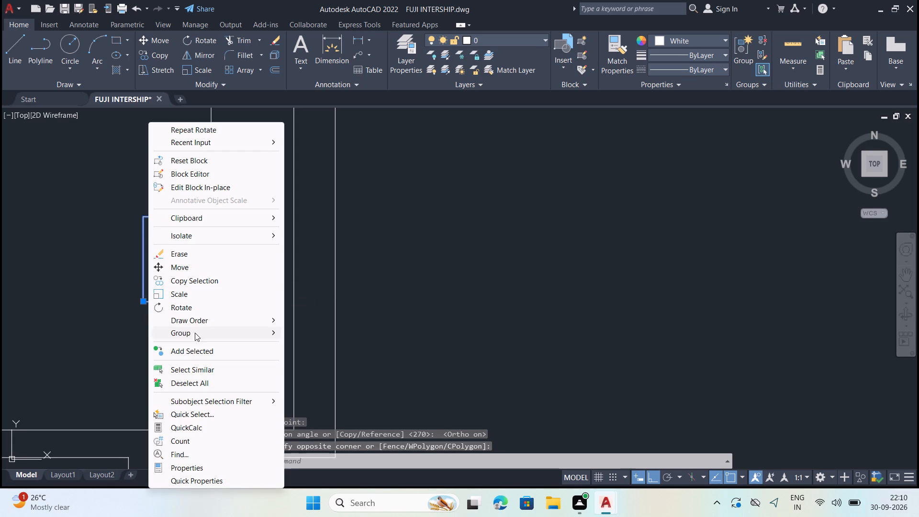
left_click(196, 310)
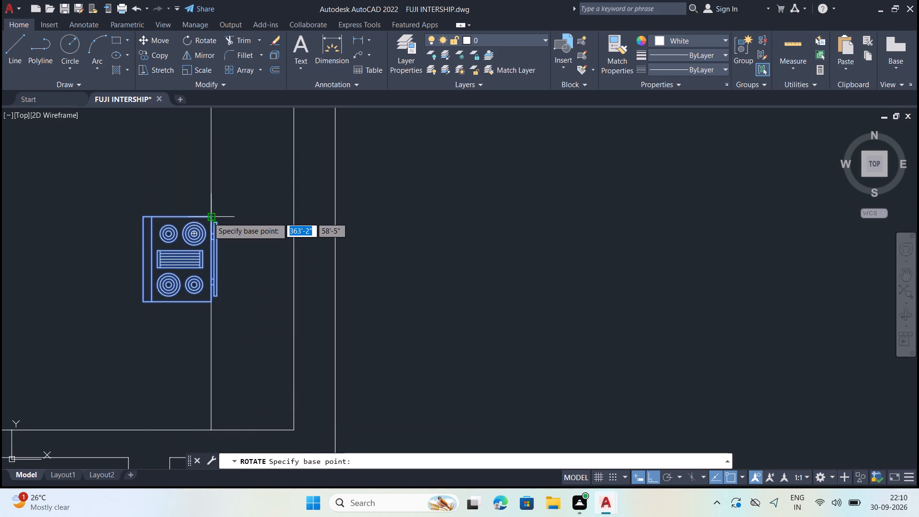
left_click(208, 217)
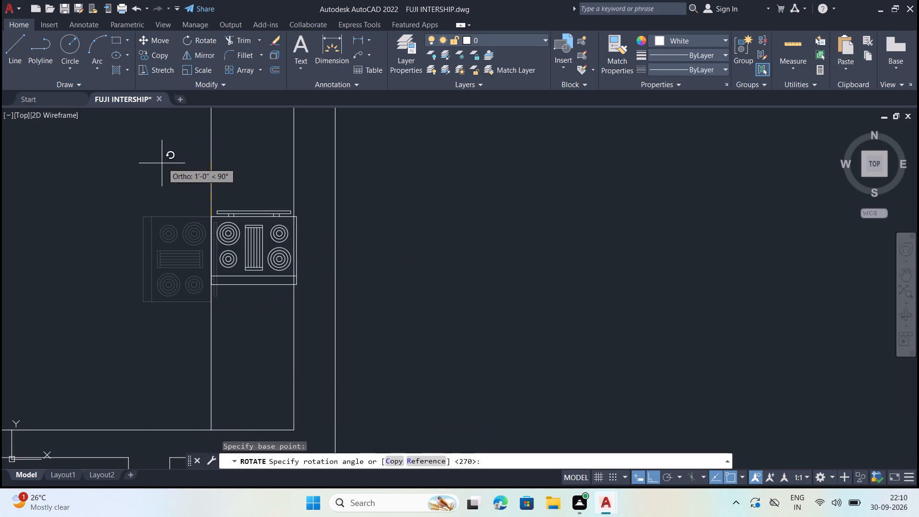
left_click(151, 253)
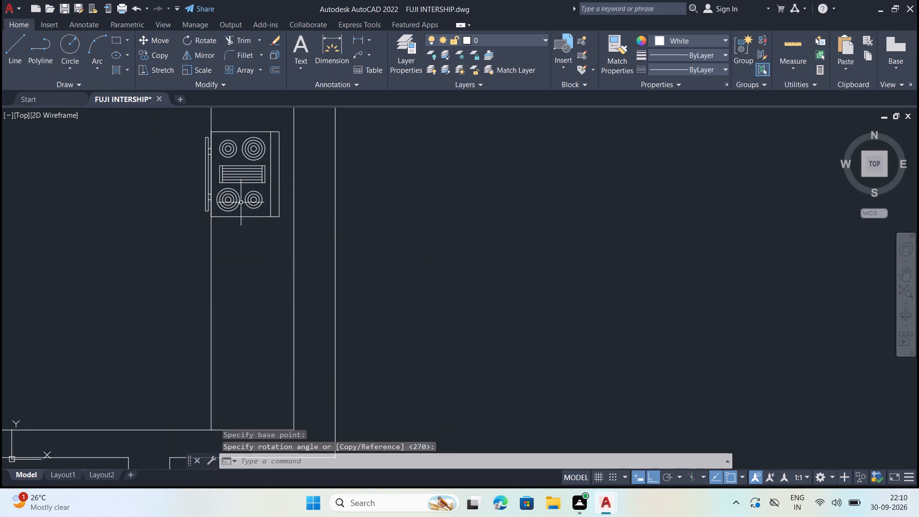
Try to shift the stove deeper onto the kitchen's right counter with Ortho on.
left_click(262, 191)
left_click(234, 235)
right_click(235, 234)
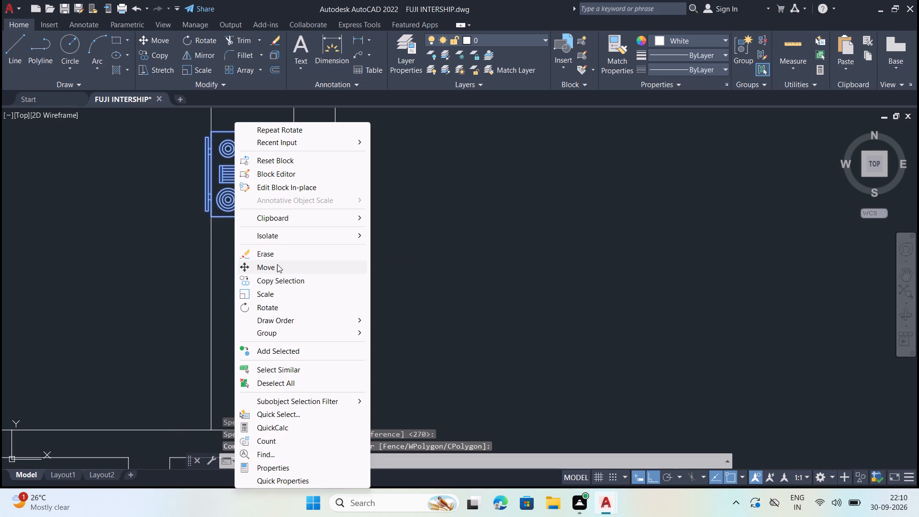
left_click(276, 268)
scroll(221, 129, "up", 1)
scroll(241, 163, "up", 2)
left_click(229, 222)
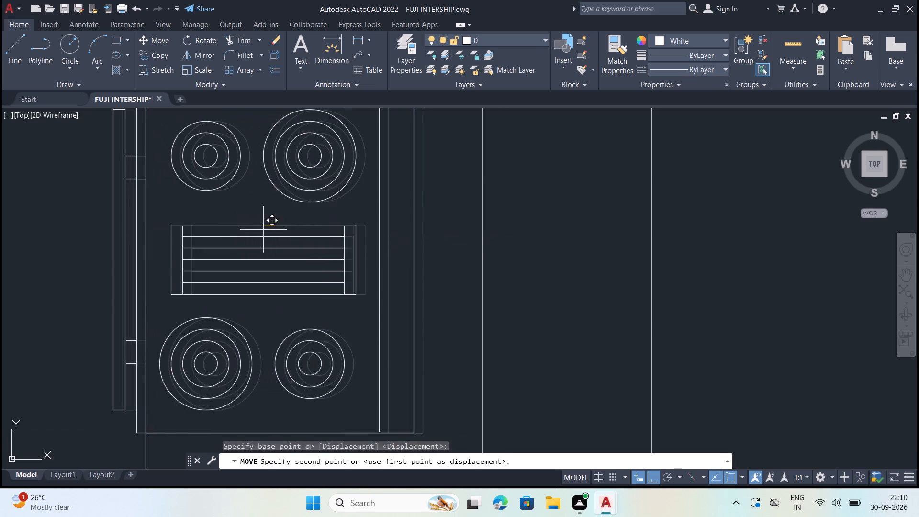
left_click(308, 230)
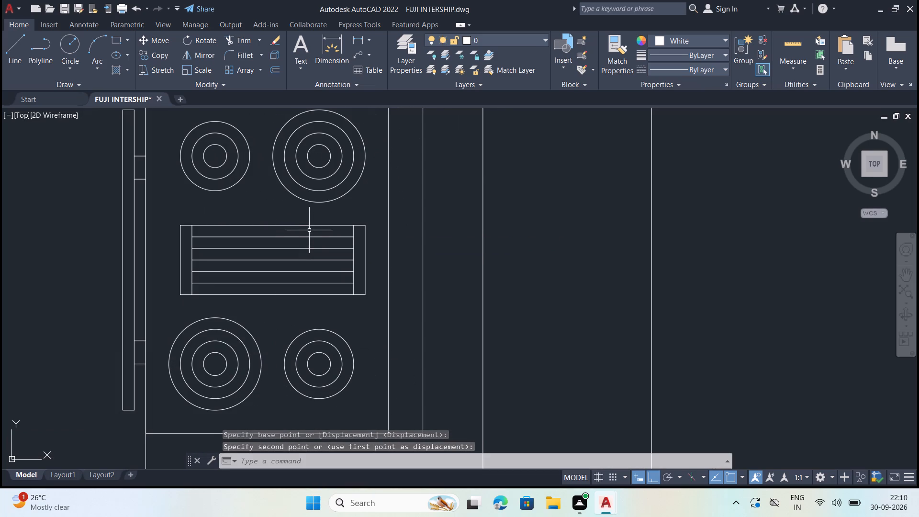
Move the stove slightly down along the right counter with Ortho off.
left_click(294, 242)
left_click(235, 288)
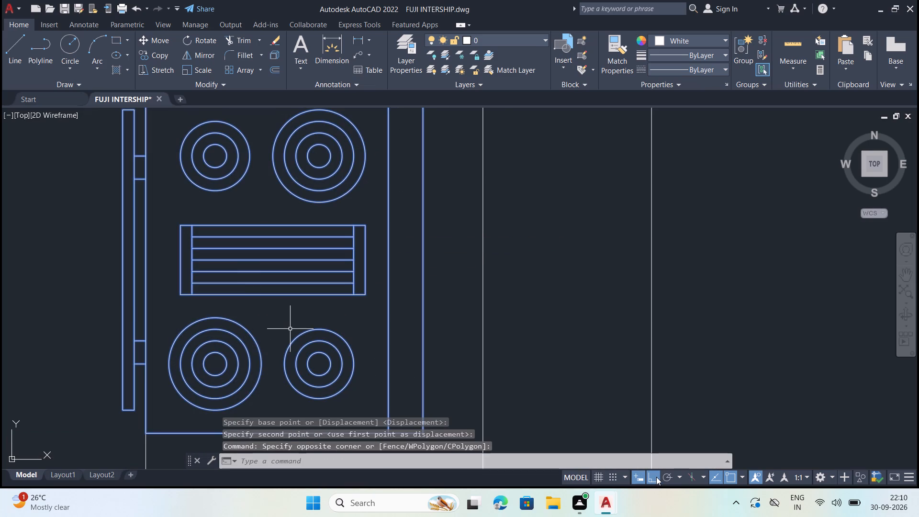
left_click(656, 477)
scroll(562, 376, "down", 2)
scroll(517, 356, "up", 1)
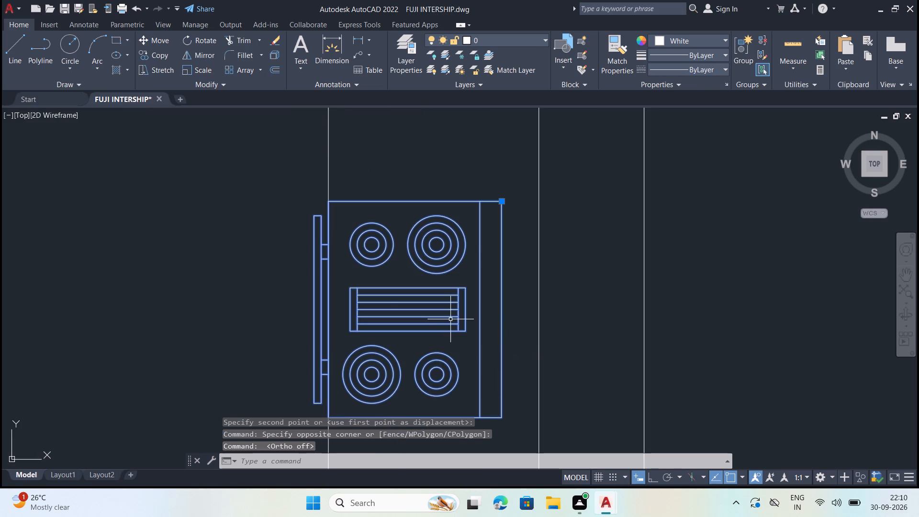
scroll(452, 315, "down", 1)
right_click(454, 308)
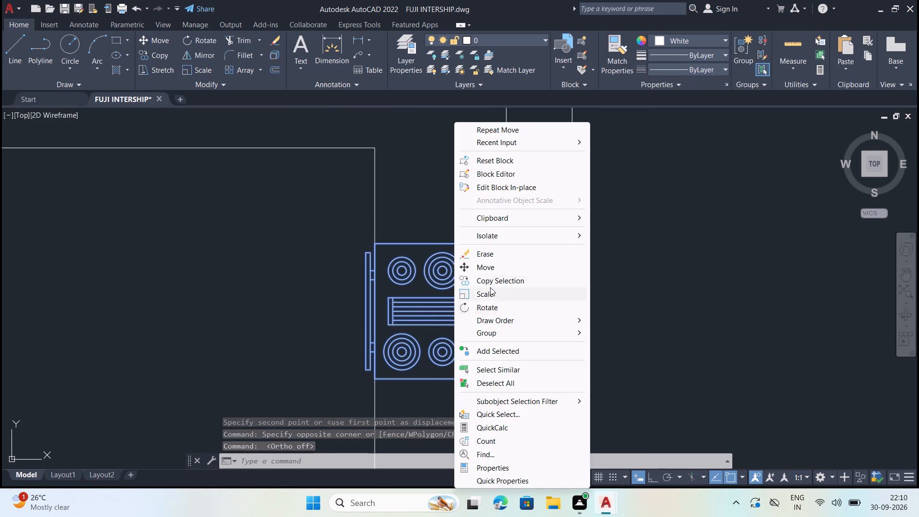
left_click(501, 268)
scroll(458, 319, "up", 1)
left_click(415, 303)
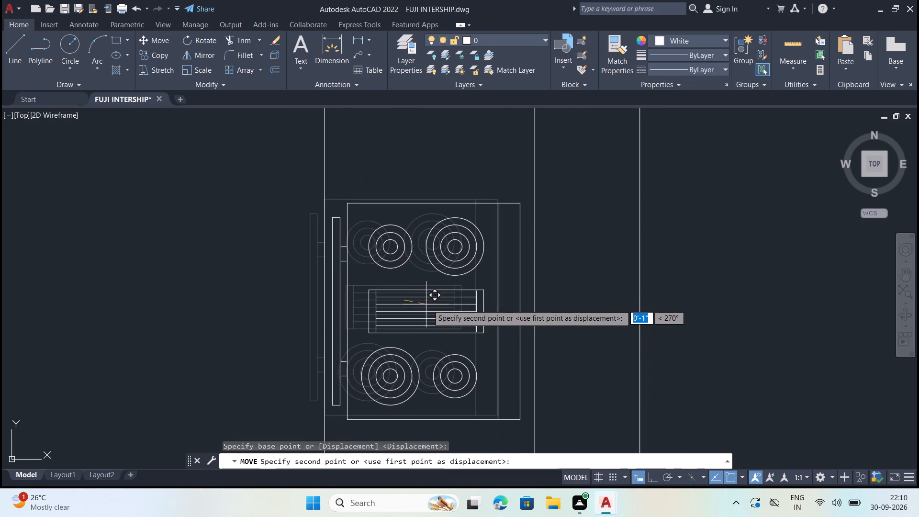
left_click(428, 304)
Move the stove further down the right counter, bringing its body just inside the counter's front edge.
left_click(416, 298)
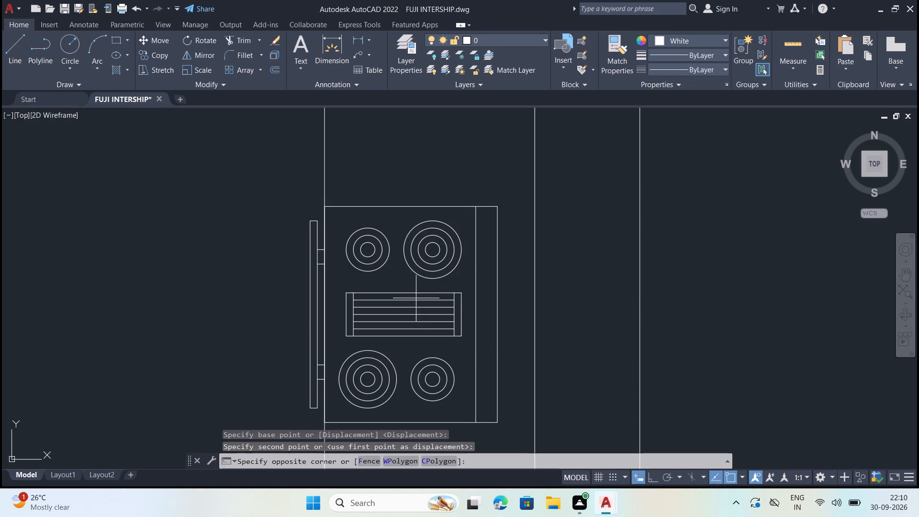
left_click(369, 335)
right_click(369, 335)
left_click(417, 270)
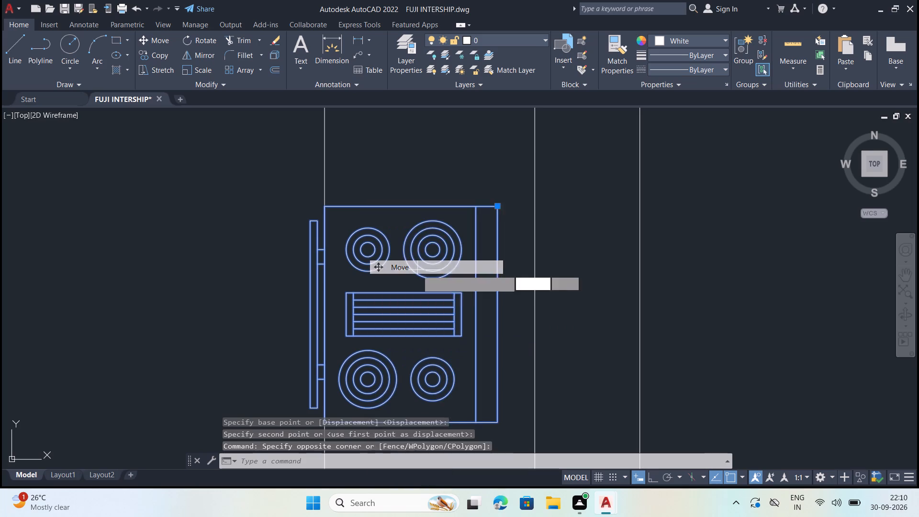
scroll(325, 250, "down", 2)
scroll(338, 295, "up", 1)
left_click(351, 279)
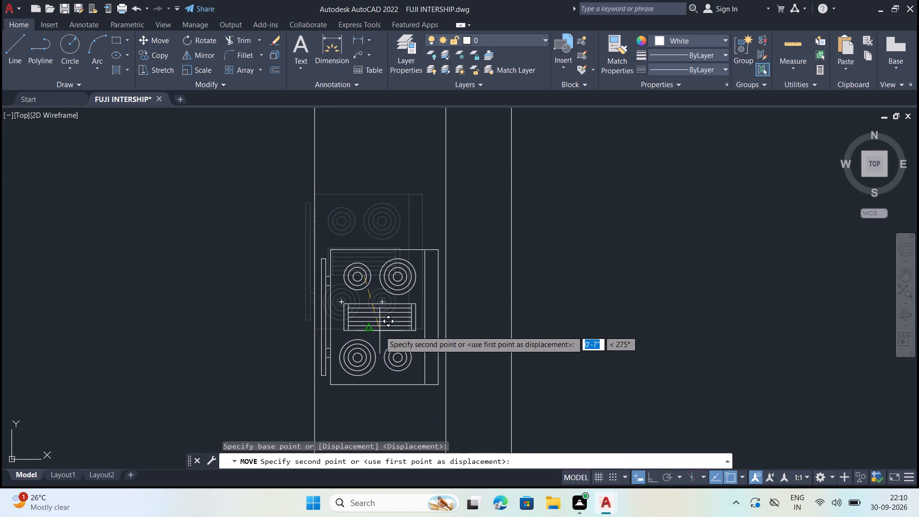
left_click(380, 331)
scroll(319, 272, "down", 3)
scroll(330, 299, "up", 4)
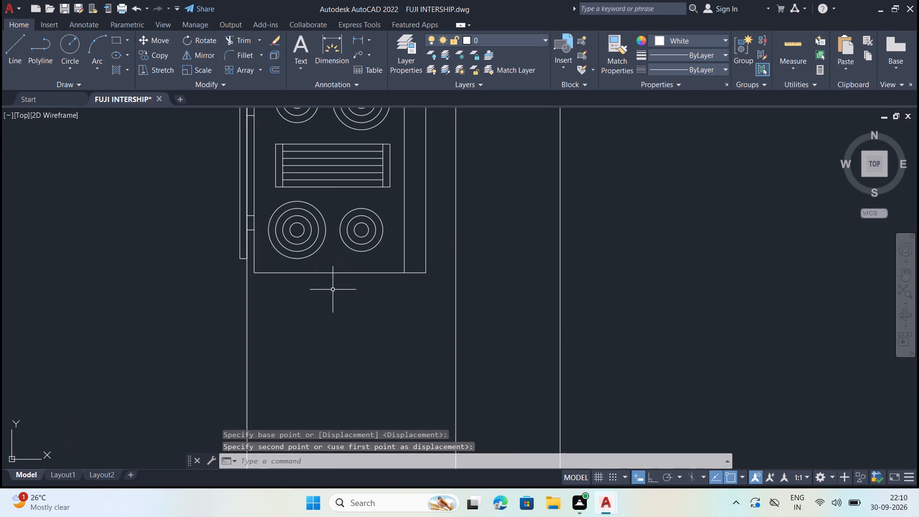
Move the stove slightly down and right so its body sits between the counter's front edge and the wall.
left_click(335, 210)
left_click(292, 256)
right_click(293, 255)
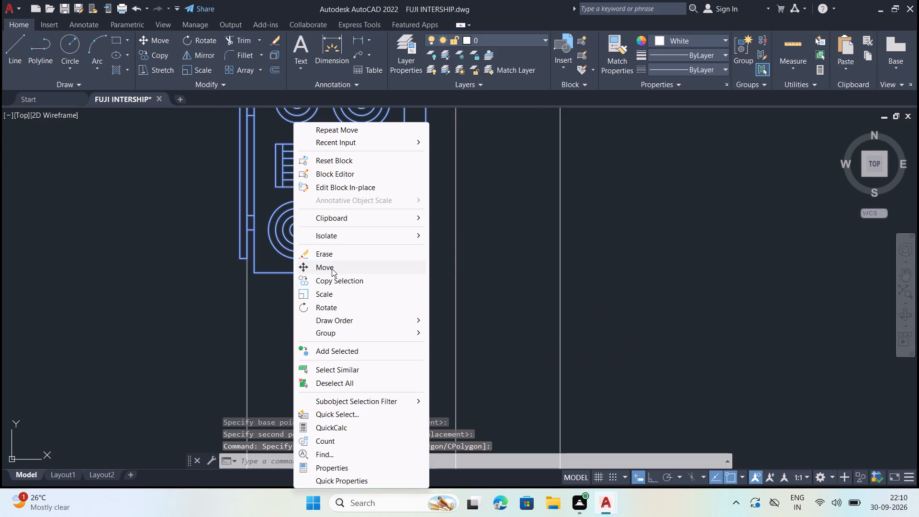
left_click(332, 268)
left_click(361, 173)
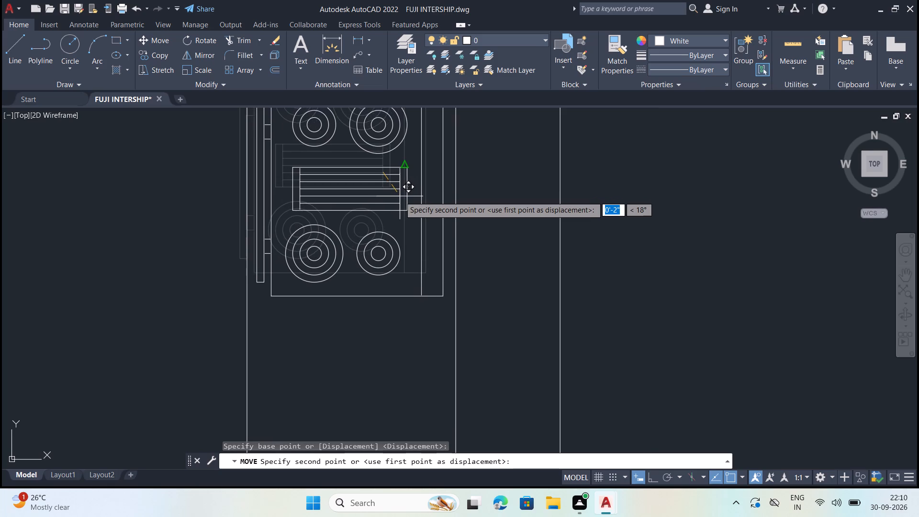
left_click(400, 196)
Copy the double-bowl sink from the ground floor plan's kitchen to the new kitchen's upper counter.
scroll(381, 288, "down", 6)
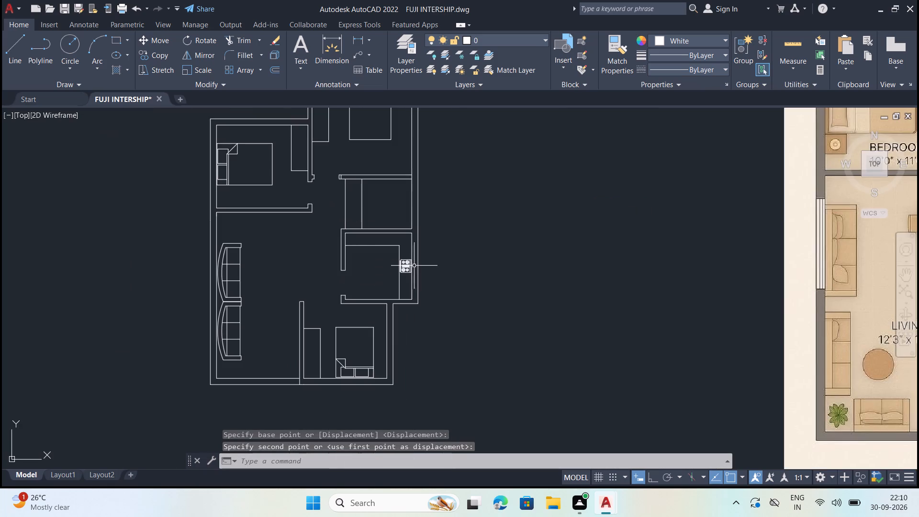
scroll(448, 272, "down", 3)
scroll(185, 317, "up", 3)
scroll(418, 197, "up", 1)
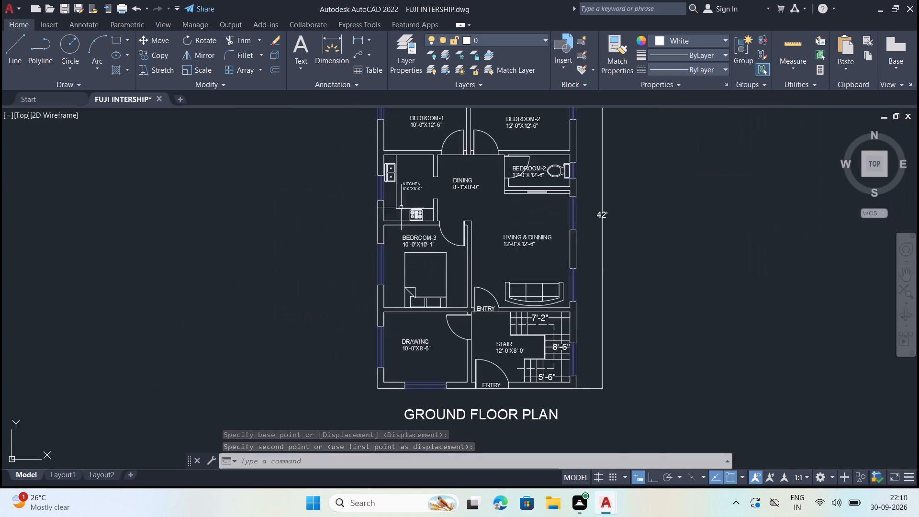
scroll(421, 193, "up", 2)
left_click(341, 150)
right_click(335, 162)
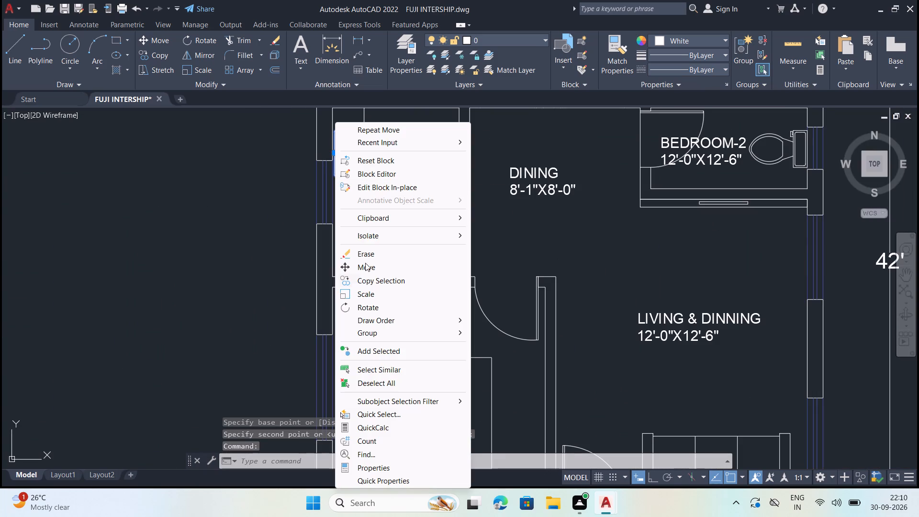
left_click(364, 283)
left_click(350, 163)
scroll(277, 267, "down", 4)
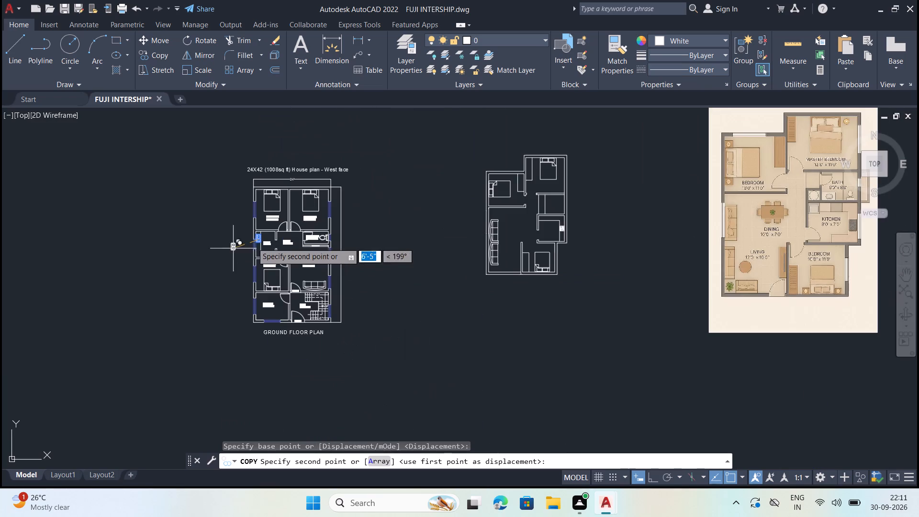
scroll(533, 211, "up", 5)
scroll(522, 276, "up", 1)
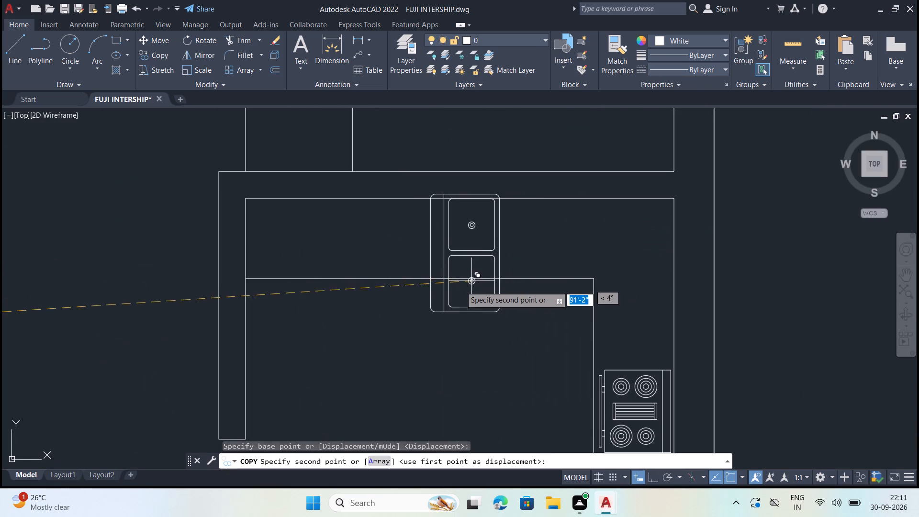
left_click(454, 290)
key("Escape")
Rotate the copied sink a quarter turn clockwise about its lower-right bowl corner, with Ortho on.
left_click(477, 235)
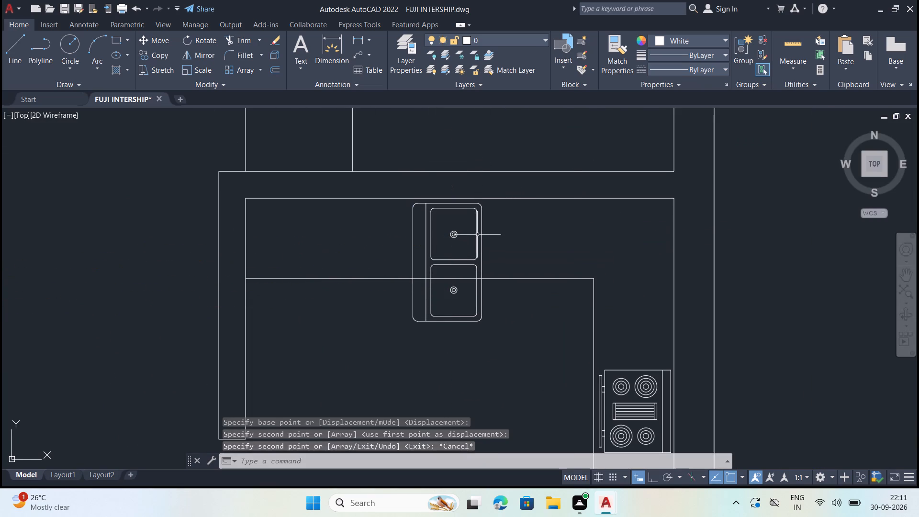
right_click(439, 240)
left_click(488, 306)
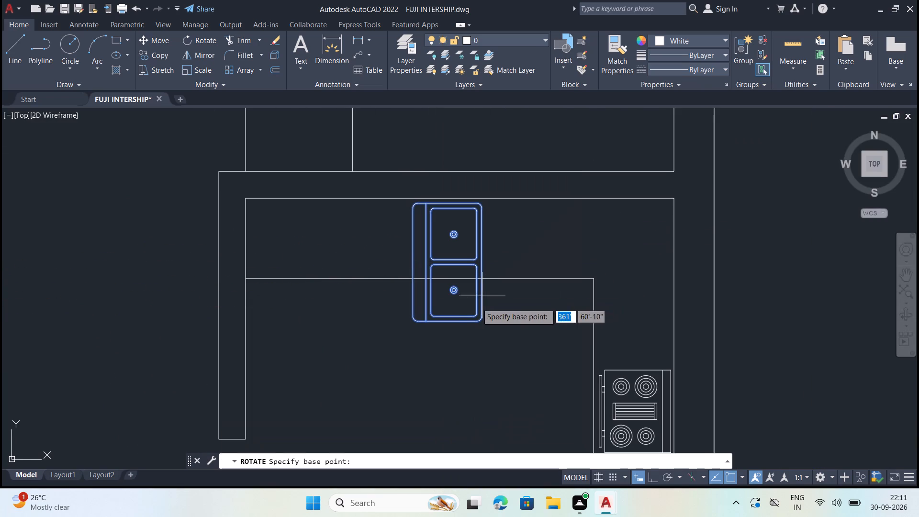
left_click(475, 310)
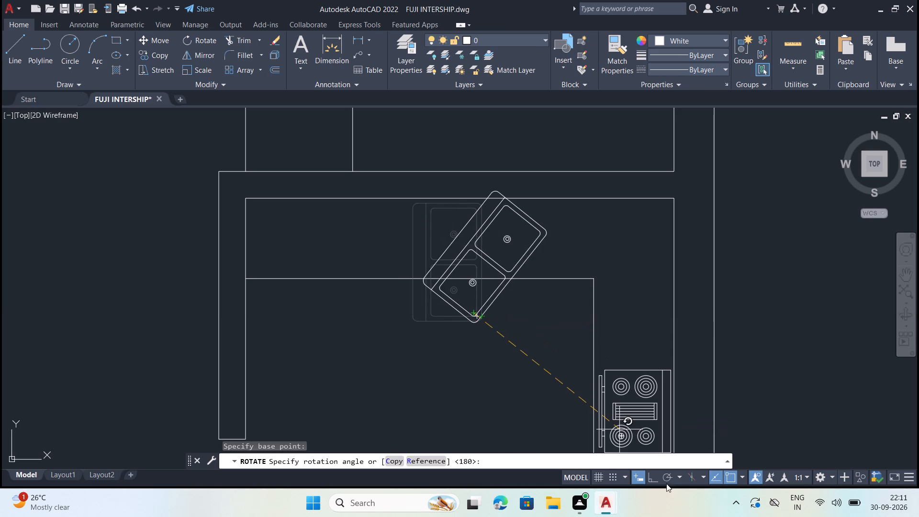
left_click(652, 475)
left_click(471, 325)
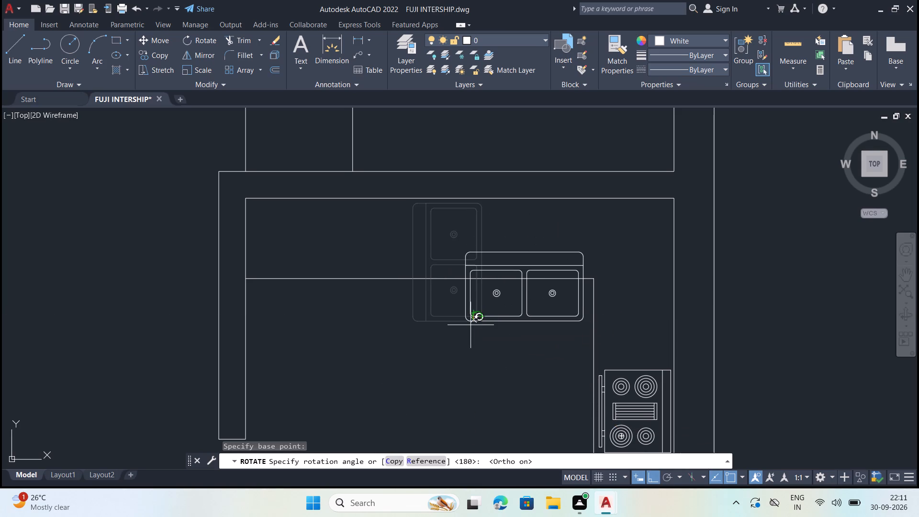
left_click(537, 311)
Move the sink, with Ortho off, onto the left part of the upper counter between the wall and counter edge.
left_click(450, 314)
right_click(450, 314)
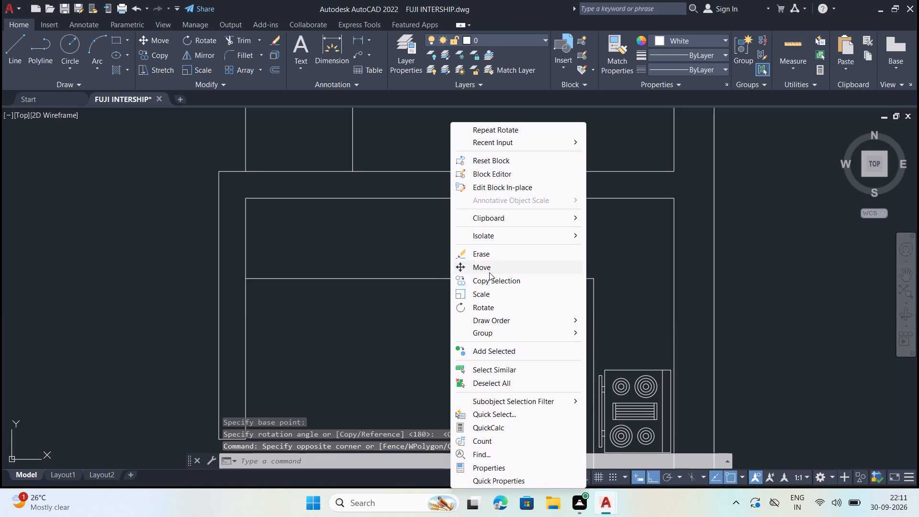
left_click(489, 272)
left_click(518, 308)
scroll(472, 247, "up", 2)
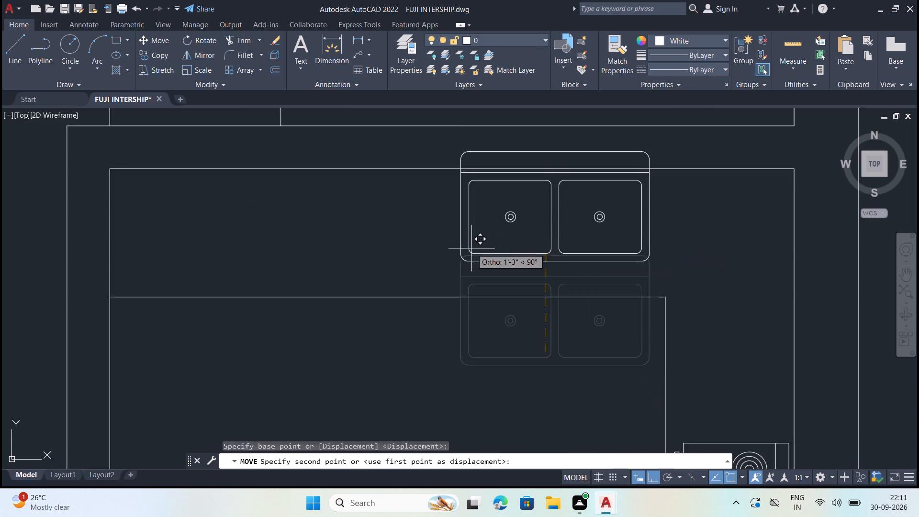
left_click(651, 477)
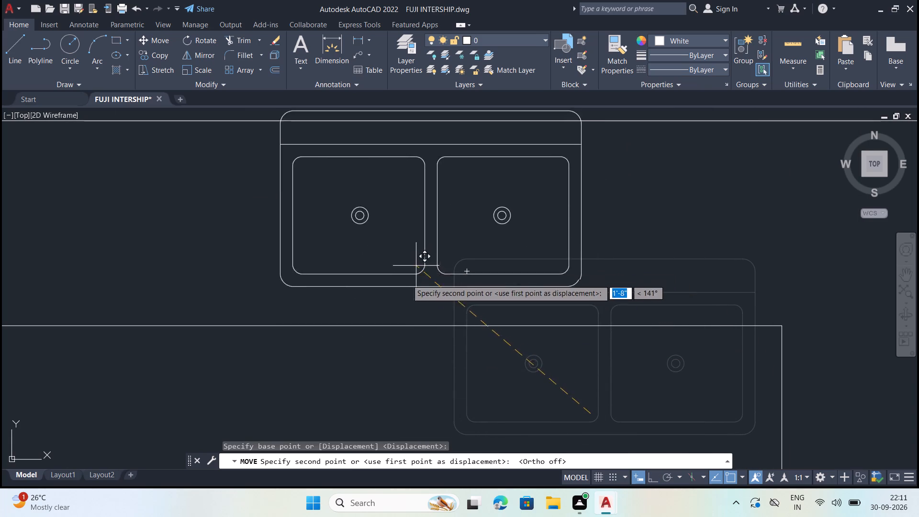
scroll(435, 303, "down", 2)
scroll(317, 294, "up", 1)
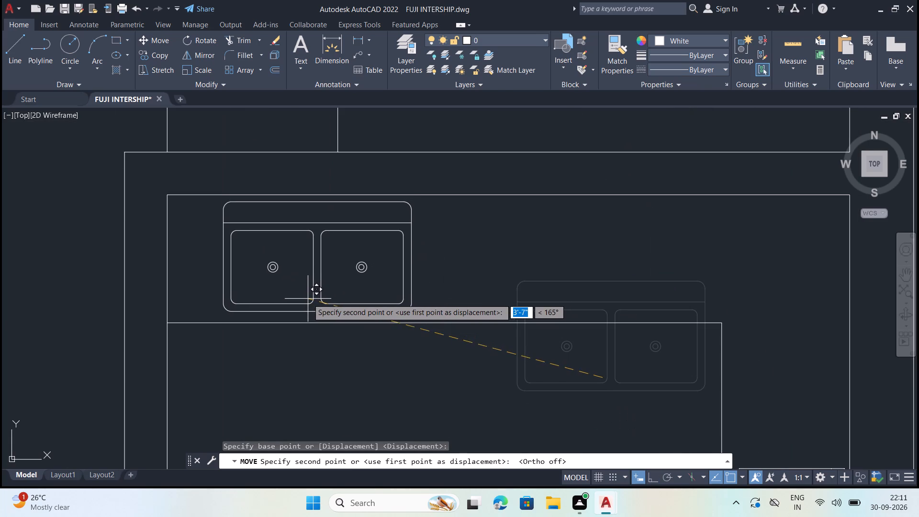
left_click(308, 299)
Copy the toilet and its overlapping BEDROOM-2 label from the ground floor plan to the new bathroom, placing the toilet against the right wall.
scroll(403, 286, "down", 4)
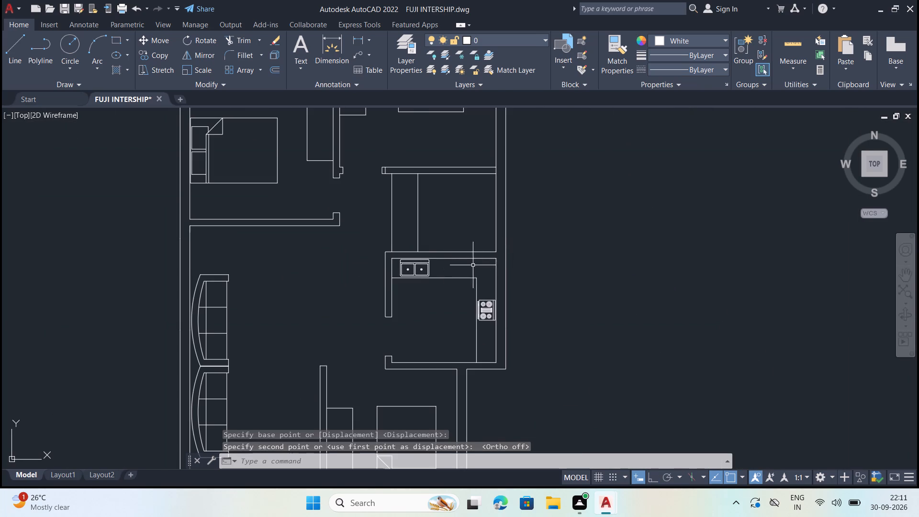
scroll(490, 253, "down", 1)
scroll(431, 270, "down", 2)
scroll(457, 311, "up", 1)
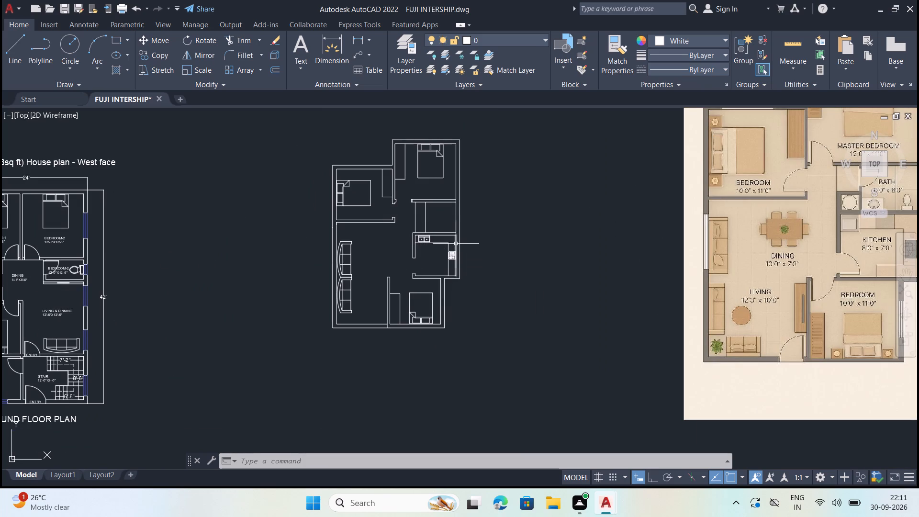
scroll(457, 244, "down", 1)
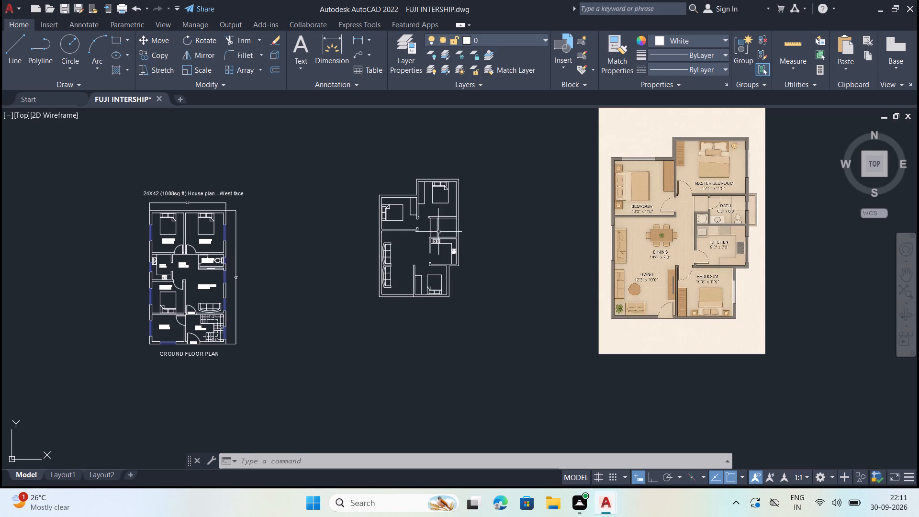
scroll(133, 256, "up", 2)
scroll(310, 271, "up", 2)
left_click(331, 261)
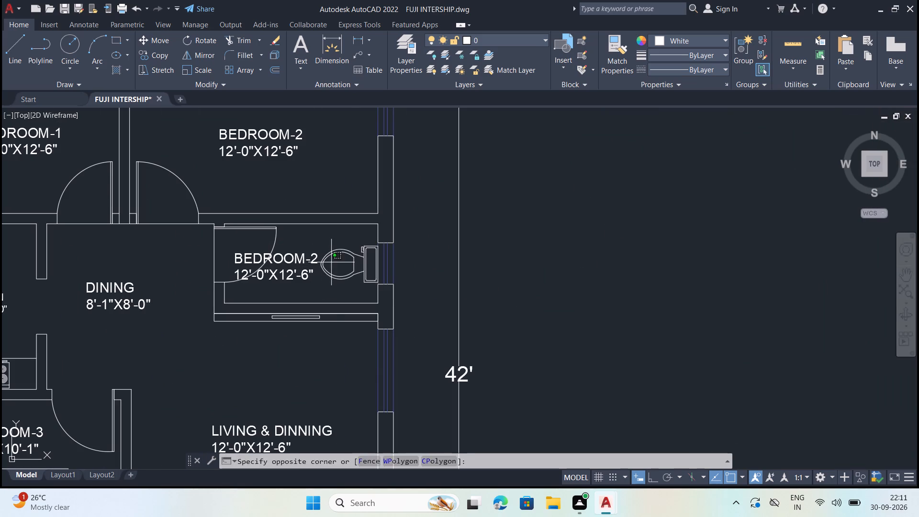
left_click(317, 276)
right_click(317, 276)
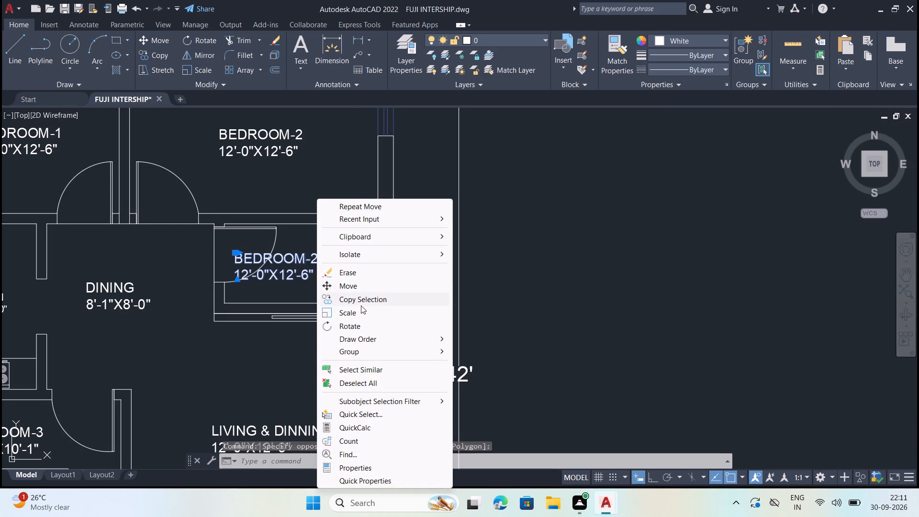
left_click(365, 297)
left_click(339, 268)
scroll(239, 258, "down", 4)
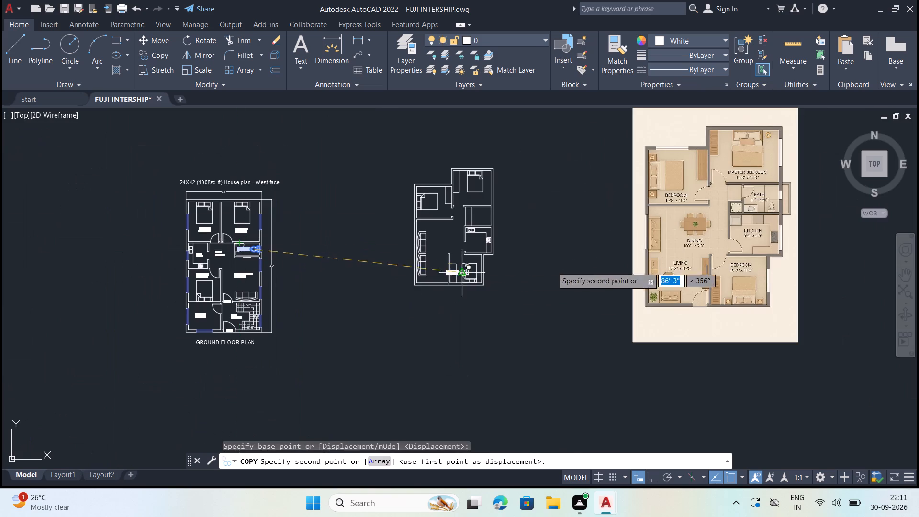
scroll(473, 197, "up", 4)
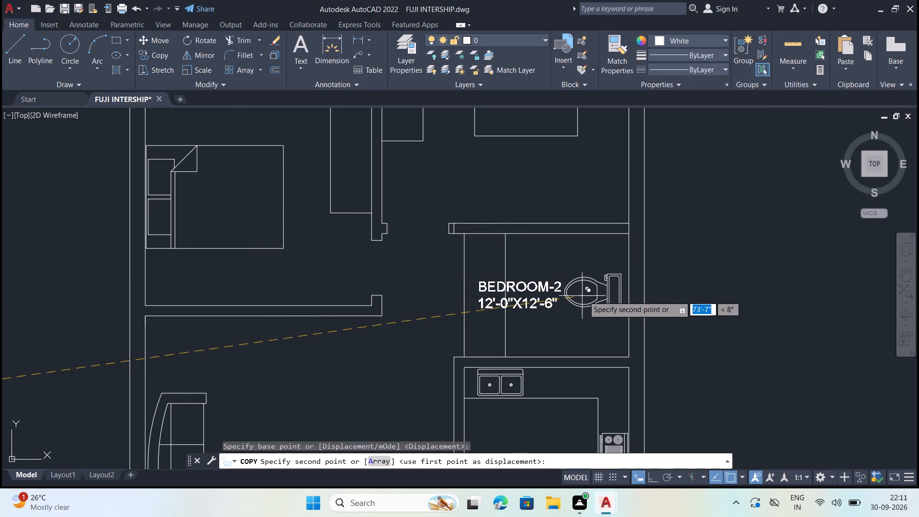
left_click(588, 291)
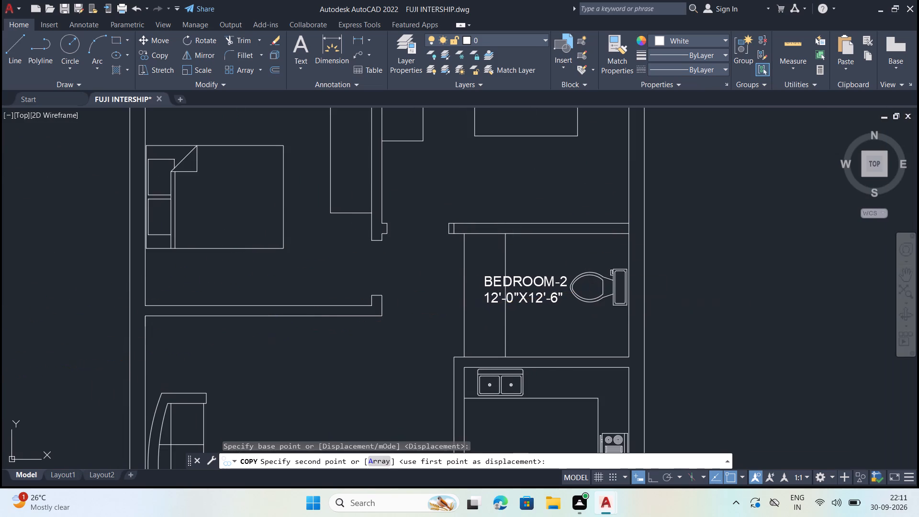
key("Escape")
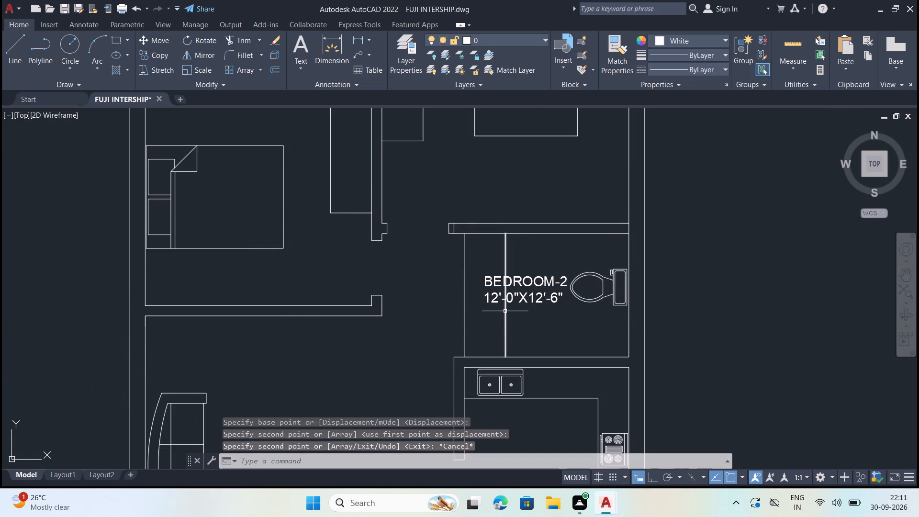
Delete the stray vertical line running through the new bathroom's BEDROOM-2 label.
left_click(505, 311)
key("Delete")
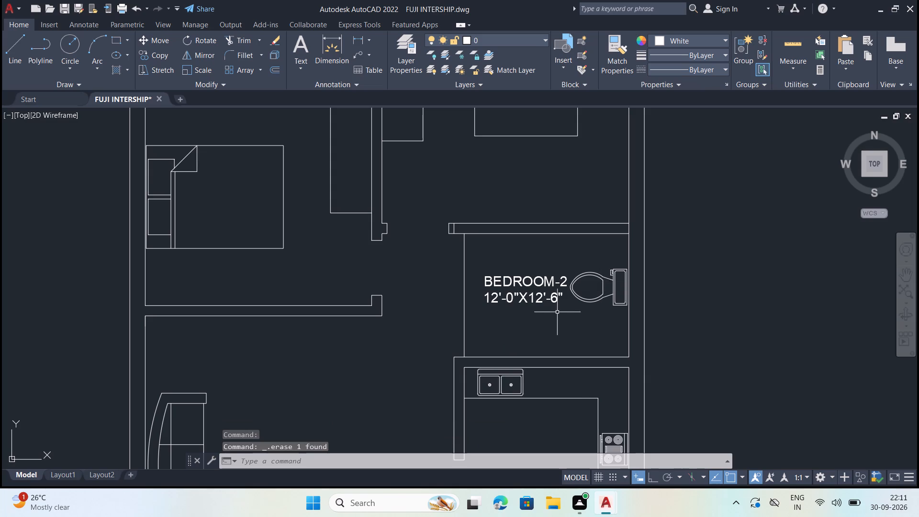
Offset the bathroom's left wall line 6" outward to the left to give that wall its thickness.
key("o")
key("Return")
type("6\"")
key("Return")
left_click(463, 330)
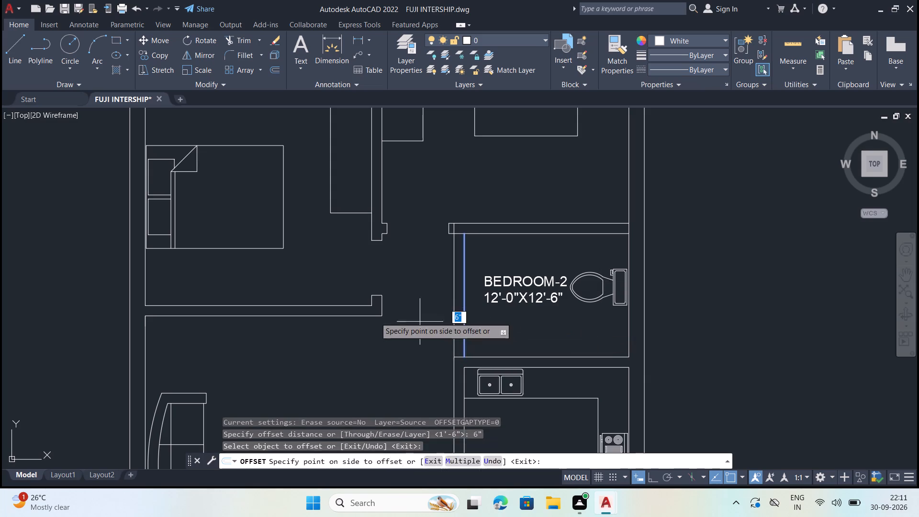
left_click(375, 317)
key("Escape")
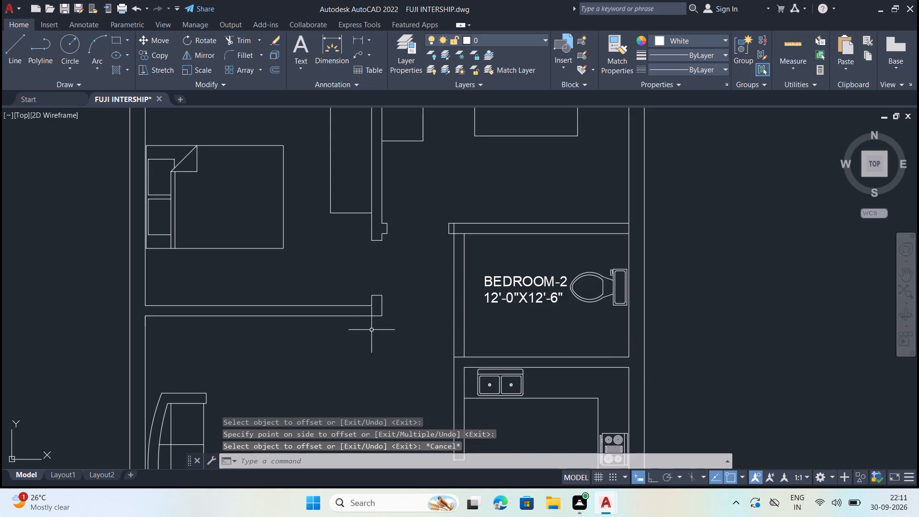
With Ortho on, draw a vertical line about 4'-3" long across the upper-left bedroom's top wall, just left of the wardrobe.
scroll(426, 249, "down", 2)
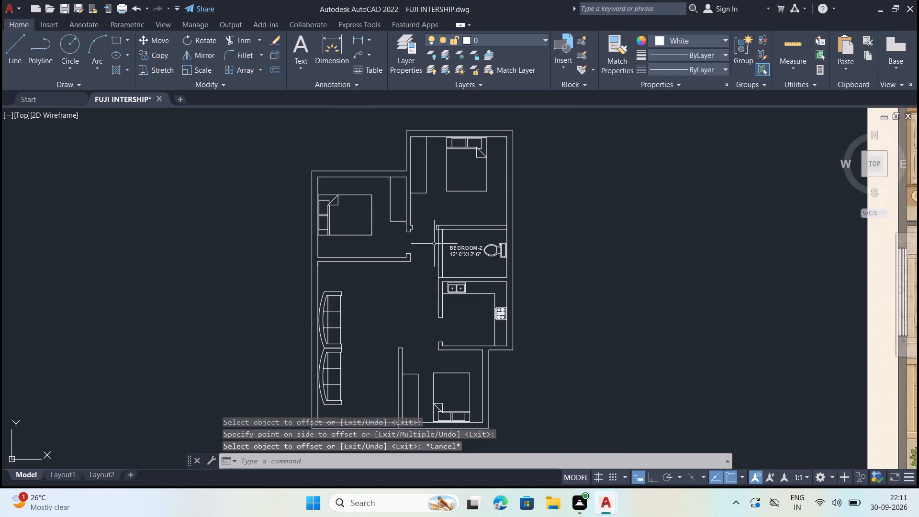
scroll(415, 232, "down", 1)
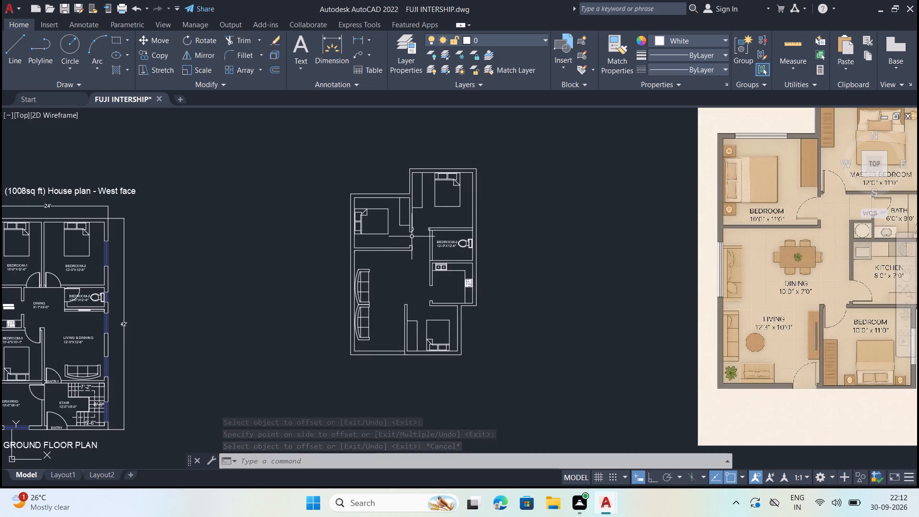
scroll(366, 180, "up", 3)
key("l")
key("Return")
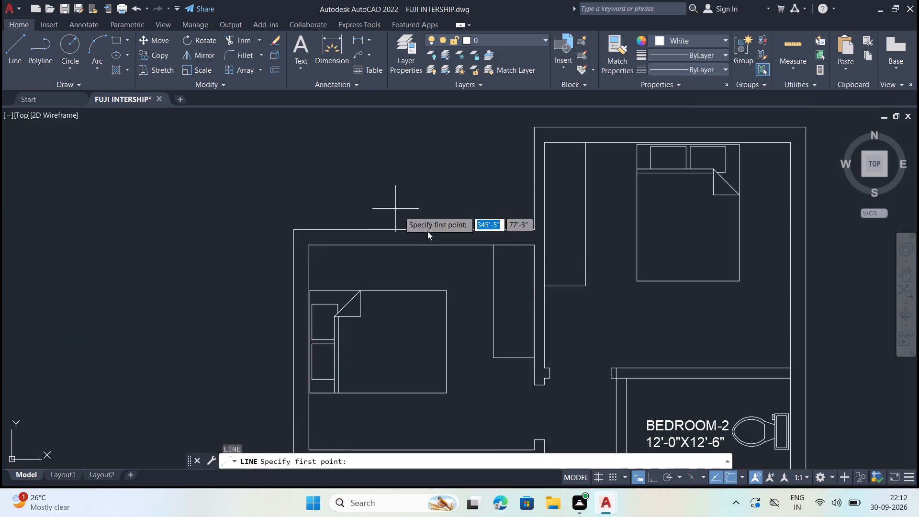
left_click(460, 254)
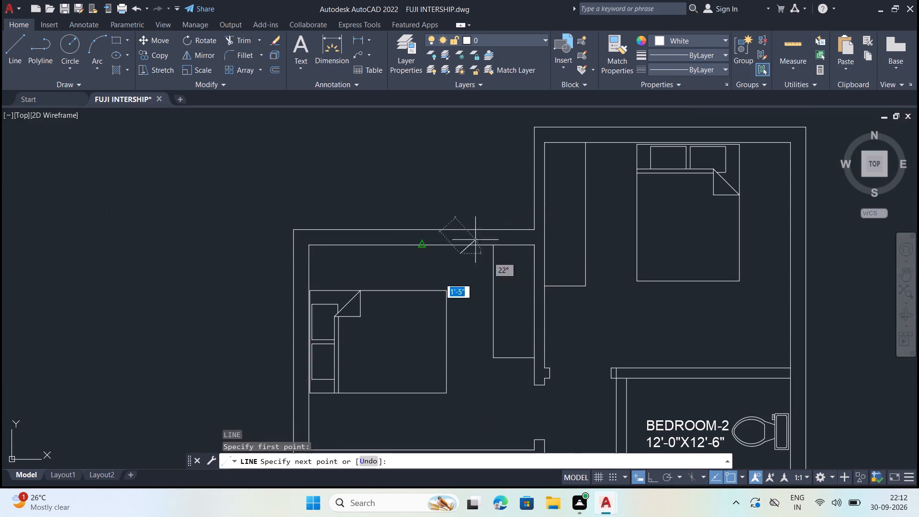
left_click(655, 476)
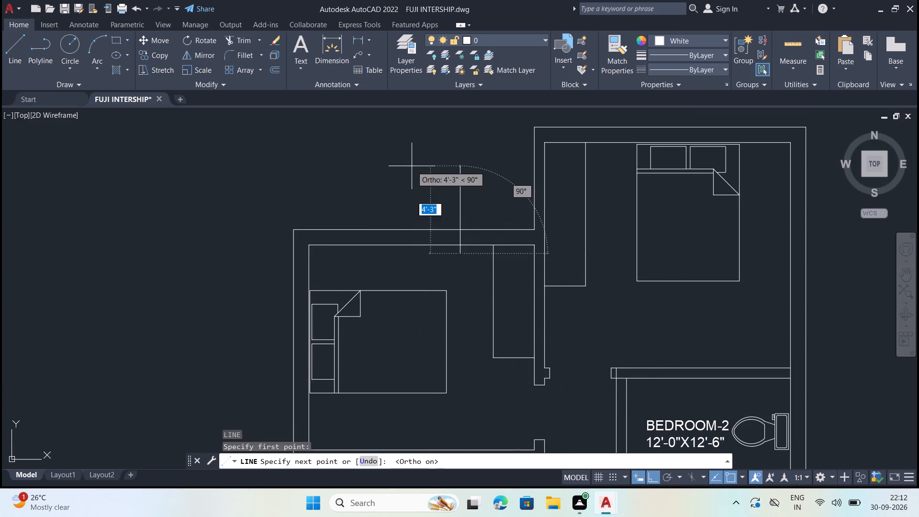
left_click(412, 166)
key("Escape")
Offset that vertical line 5' to the left to mark the window opening's other side.
key("o")
key("Return")
type("5'")
key("Return")
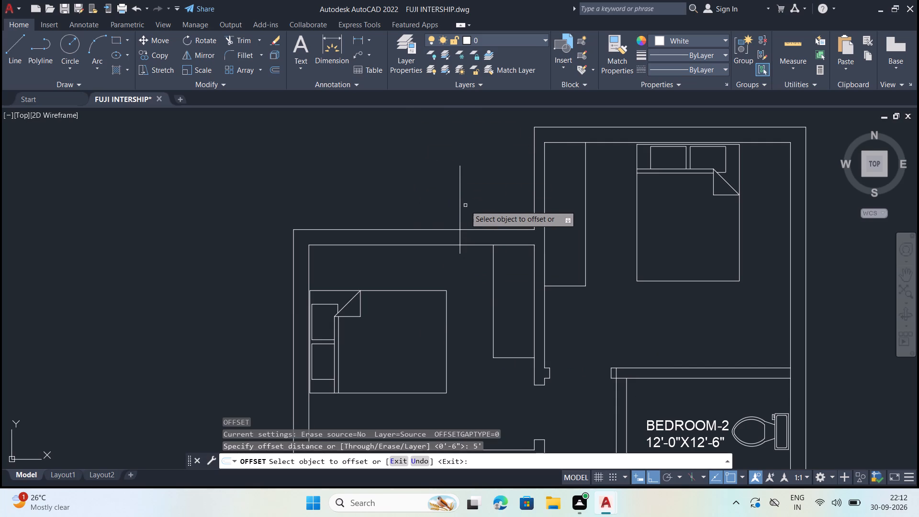
left_click(459, 206)
left_click(400, 208)
key("Escape")
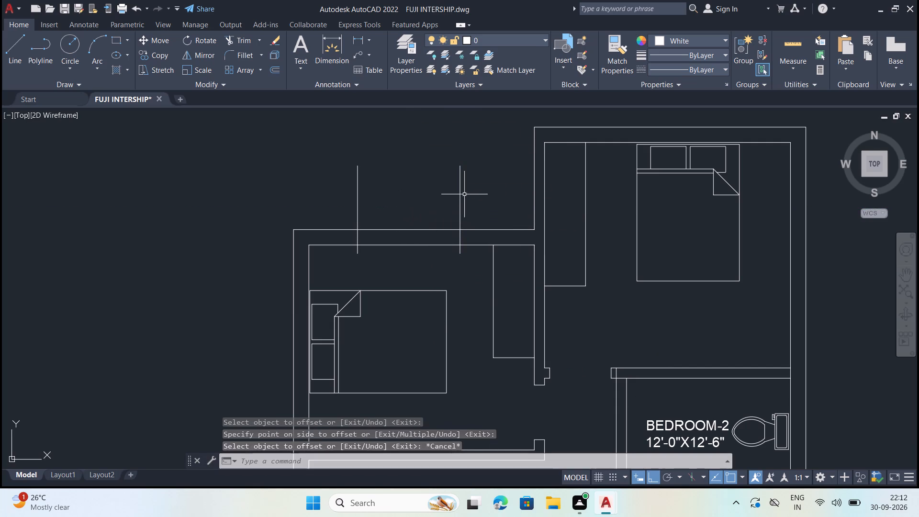
Move both window marker lines slightly right along the bedroom's top wall, with Ortho off.
left_click_drag(488, 188, 457, 189)
left_click(306, 188)
right_click(306, 188)
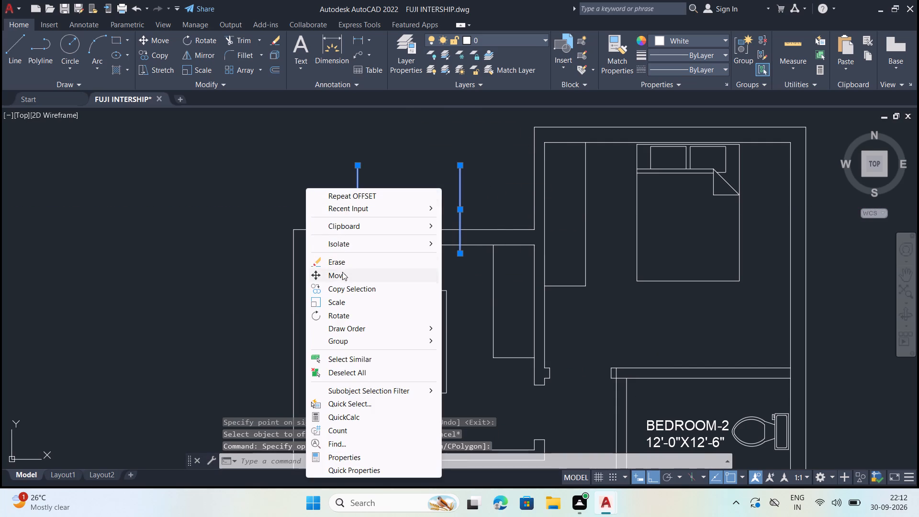
left_click(342, 272)
scroll(438, 194, "up", 1)
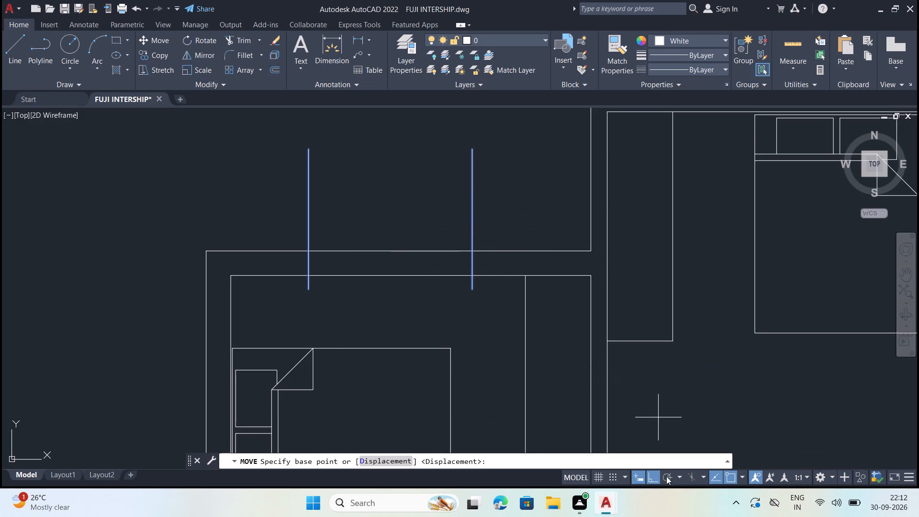
left_click(651, 473)
left_click(407, 230)
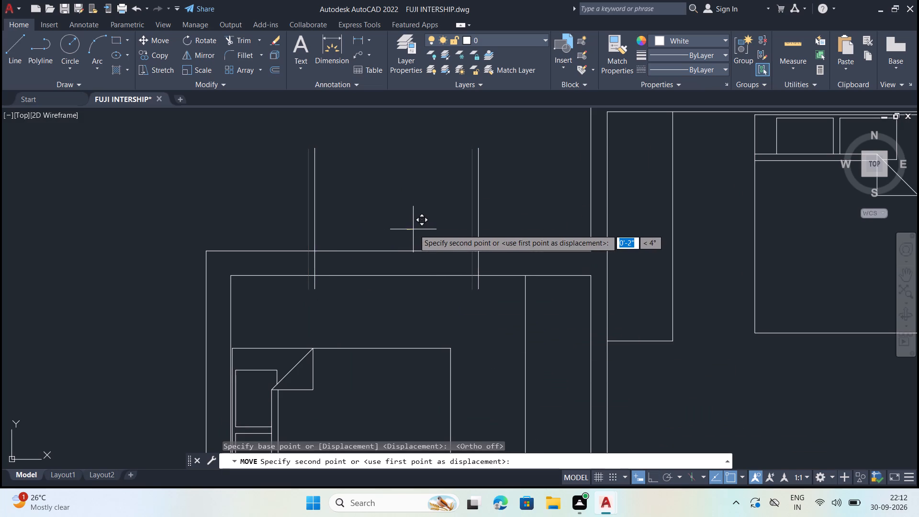
left_click(420, 230)
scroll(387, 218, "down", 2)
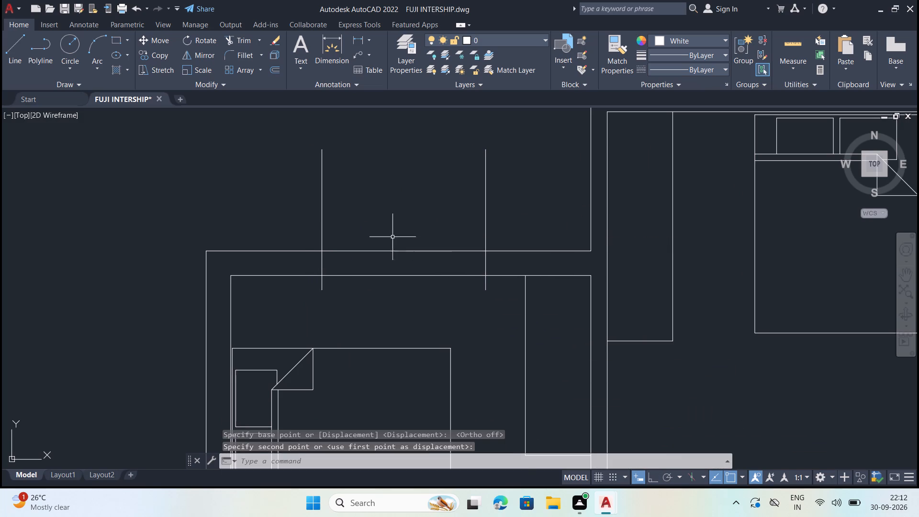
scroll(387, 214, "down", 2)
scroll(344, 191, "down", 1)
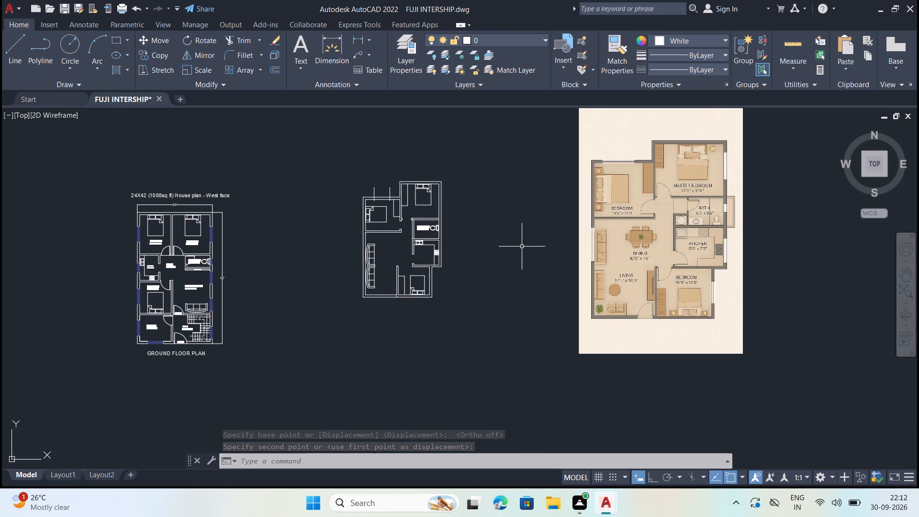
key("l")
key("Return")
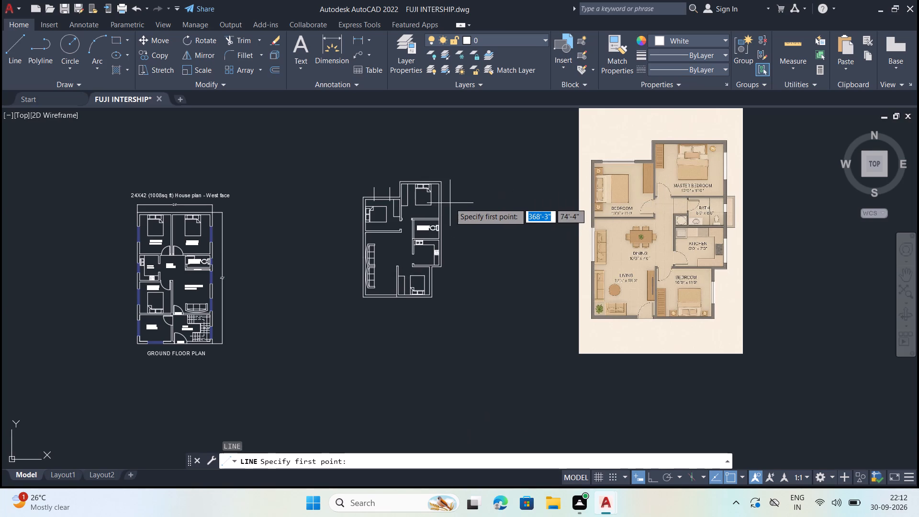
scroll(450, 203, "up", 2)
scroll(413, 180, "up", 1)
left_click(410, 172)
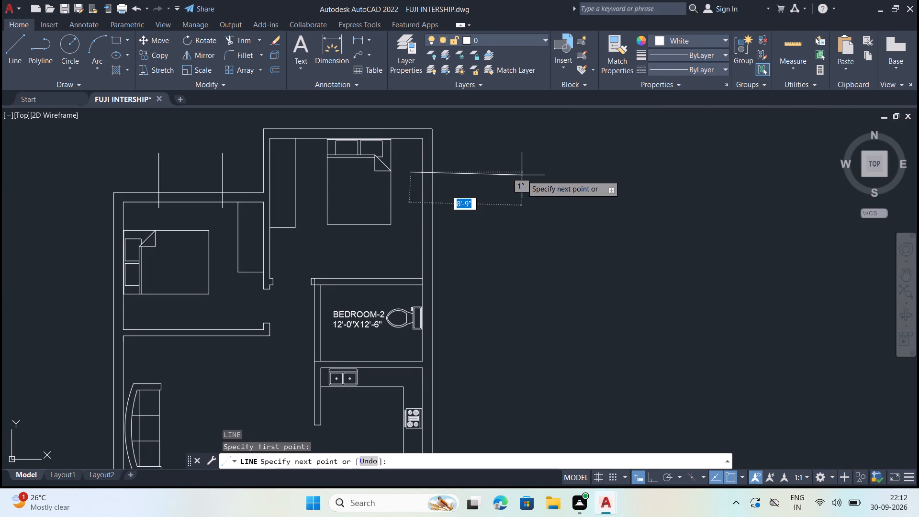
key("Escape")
With Ortho on, draw a horizontal line across the right outer wall of the upper-right master bedroom, beside the bed's upper part.
key("l")
key("Return")
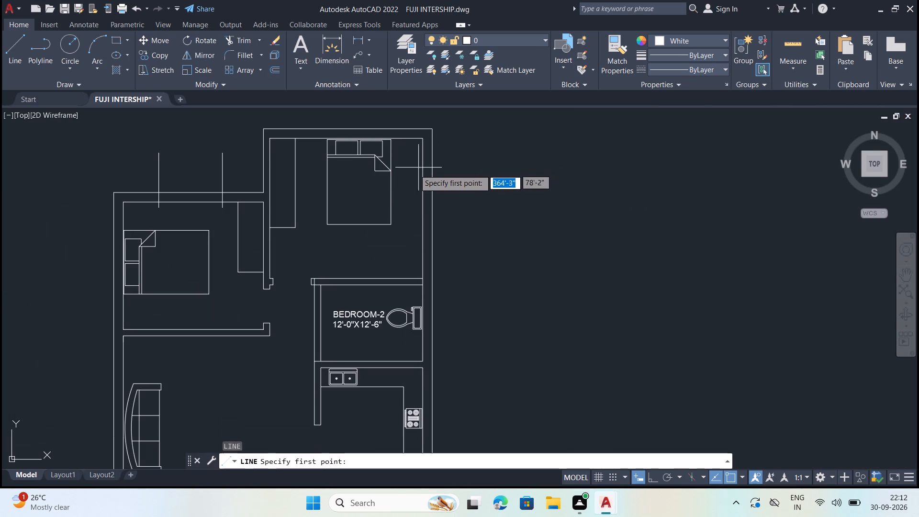
left_click(411, 171)
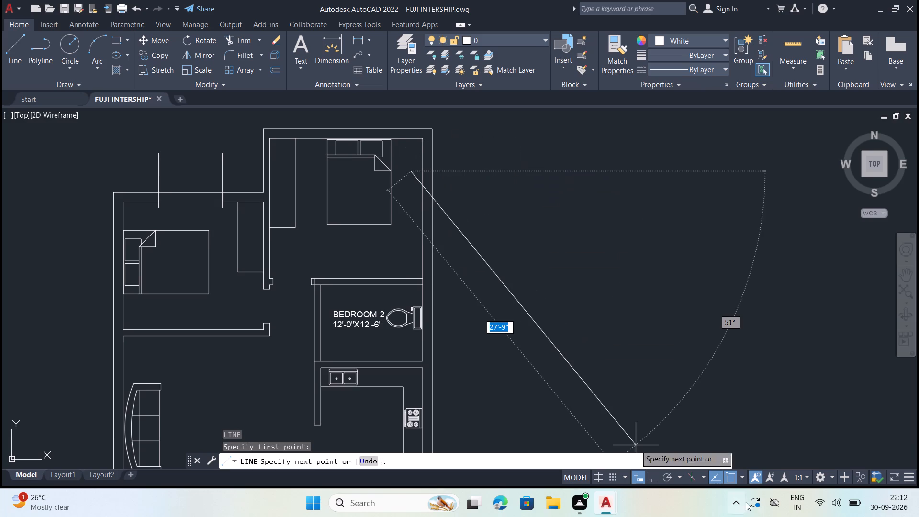
left_click(653, 476)
left_click(524, 173)
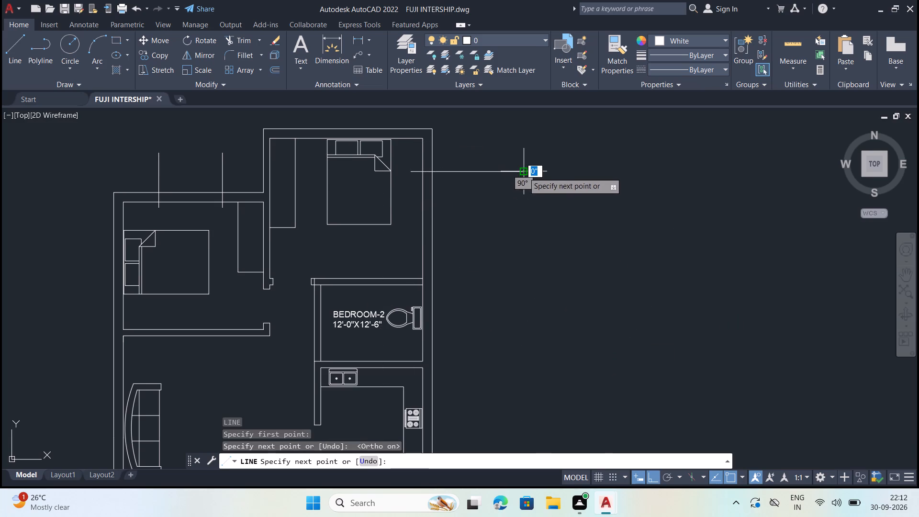
key("Escape")
Offset the master bedroom's horizontal marker line 5' downward.
key("o")
key("Return")
type("5'")
key("Return")
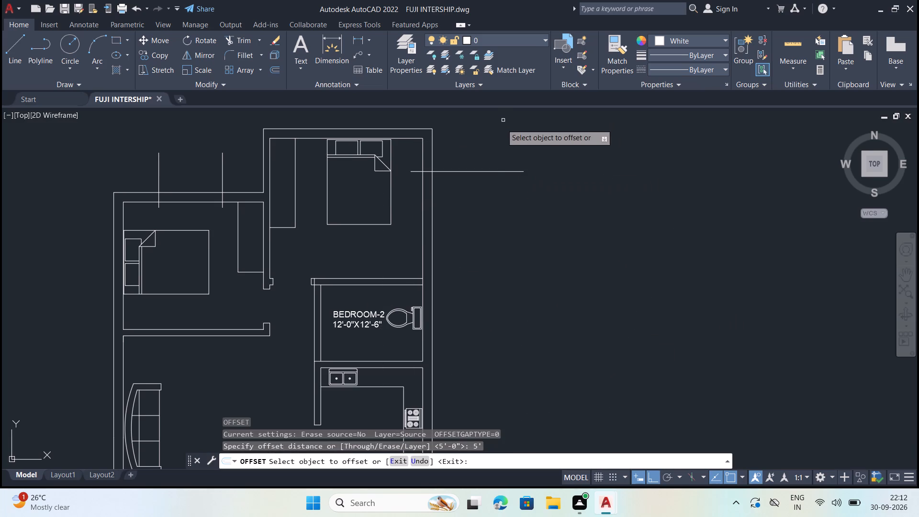
left_click(483, 171)
left_click(481, 293)
key("Escape")
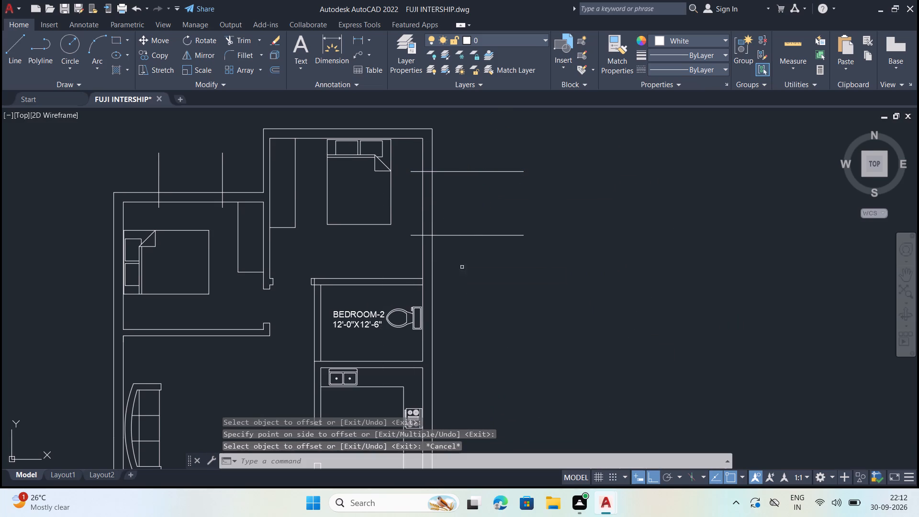
Draw a horizontal line across the bathroom's right outer wall, just above the toilet tank.
scroll(404, 184, "down", 3)
scroll(414, 235, "up", 3)
scroll(385, 225, "down", 1)
scroll(403, 168, "up", 3)
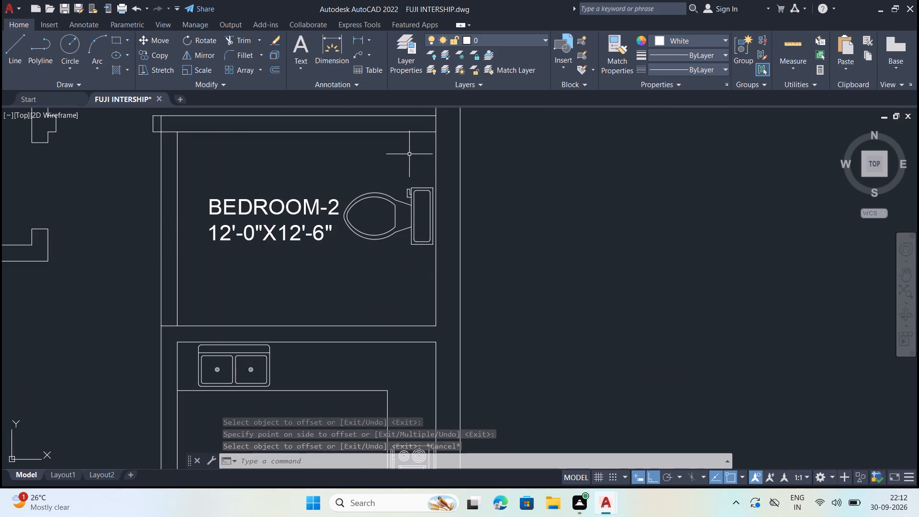
key("l")
key("Return")
scroll(431, 173, "up", 1)
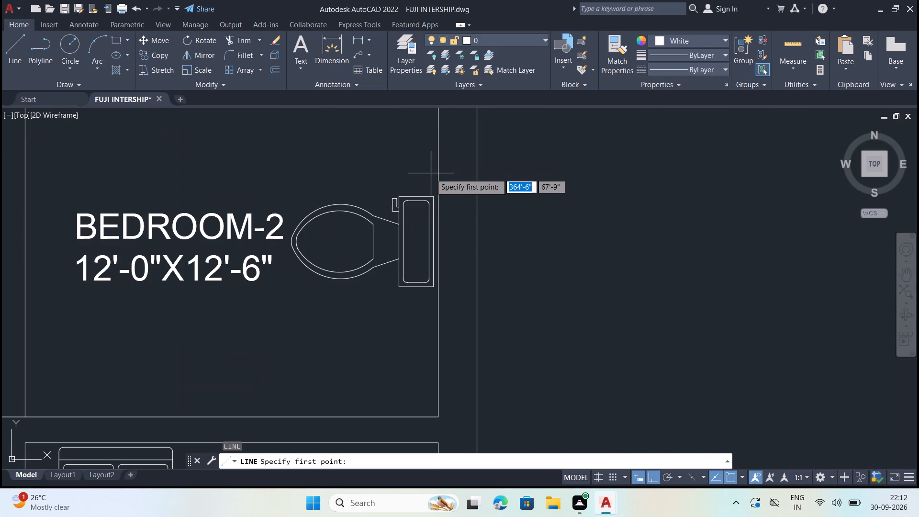
left_click(427, 186)
left_click(575, 206)
key("Escape")
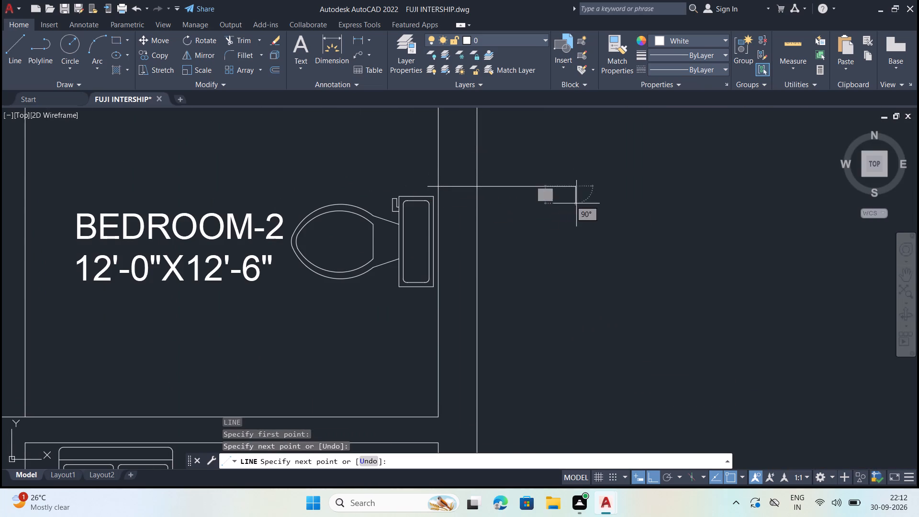
Offset the bathroom's horizontal marker line 2' downward.
key("o")
key("Return")
type("2'")
key("Return")
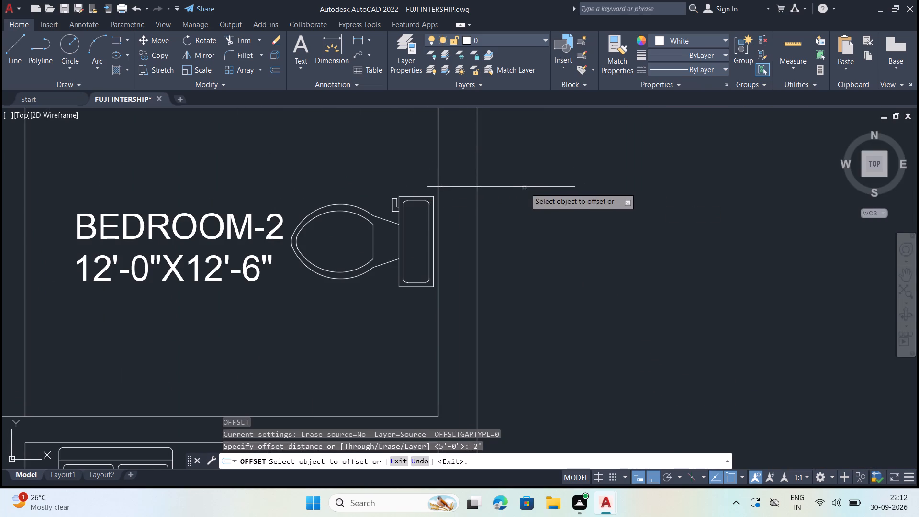
left_click(527, 186)
left_click(522, 290)
key("Escape")
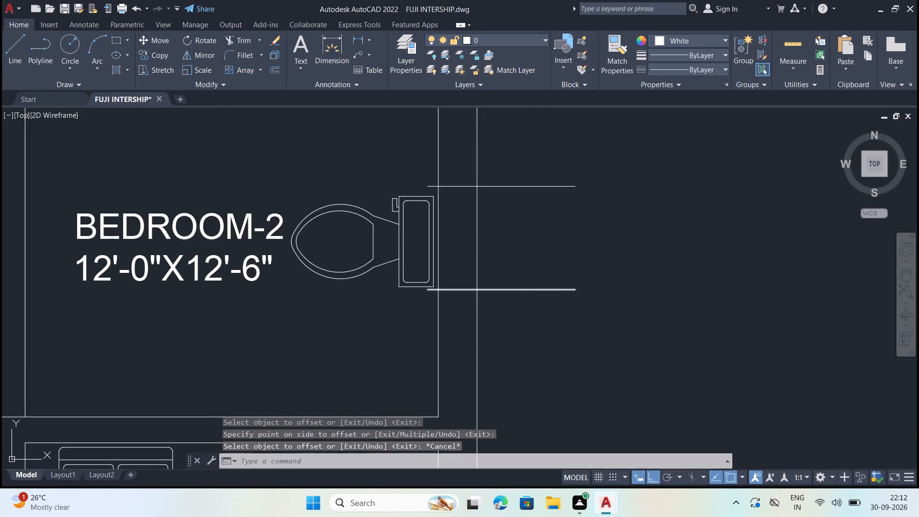
Move both bathroom marker lines slightly down along the right wall, with Ortho off.
left_click_drag(576, 170, 571, 184)
left_click(512, 321)
right_click(516, 285)
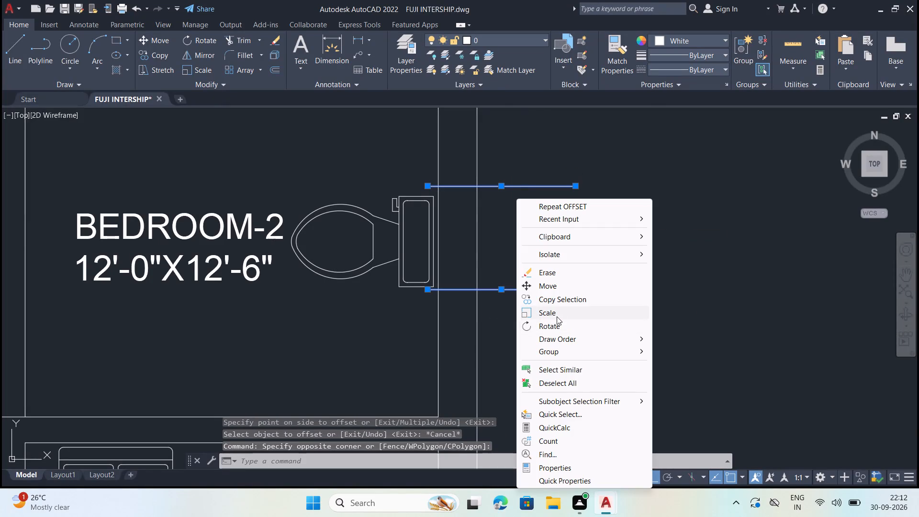
left_click(559, 287)
left_click(650, 479)
scroll(500, 229, "up", 1)
left_click(505, 233)
left_click(505, 239)
With Ortho on, draw a horizontal line across the kitchen's right outer wall, a little above the stove.
scroll(497, 262, "down", 5)
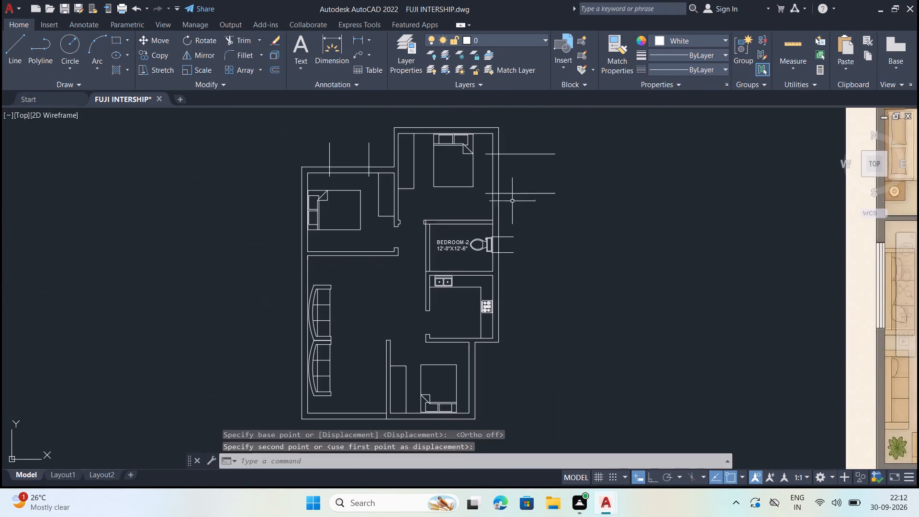
scroll(393, 219, "down", 1)
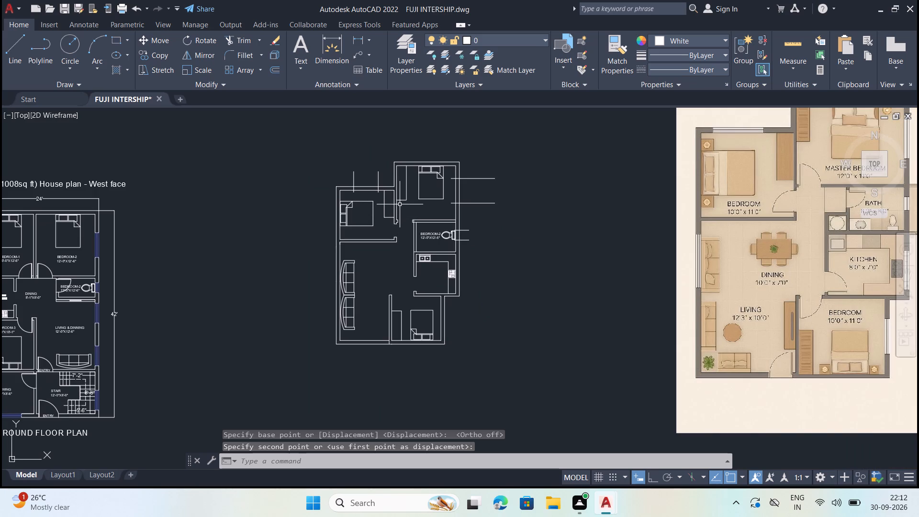
scroll(476, 287, "up", 3)
key("l")
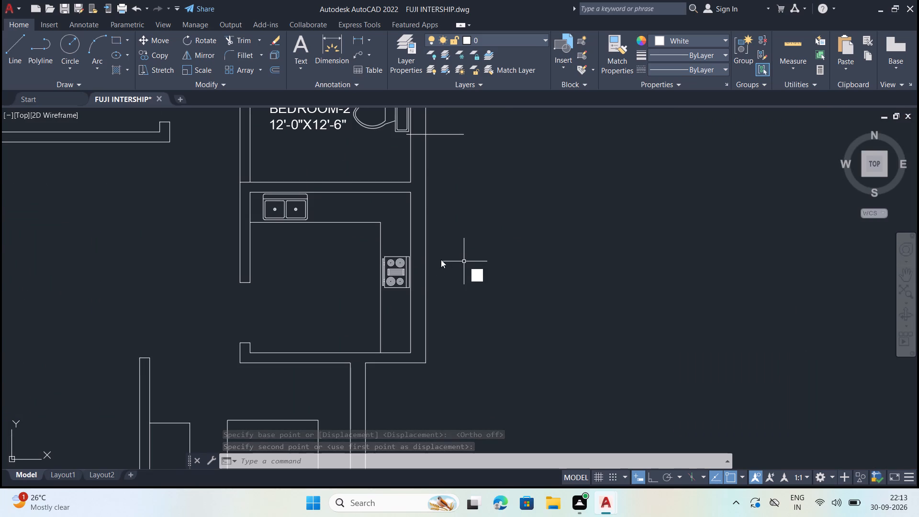
key("Return")
scroll(393, 233, "up", 1)
left_click(404, 238)
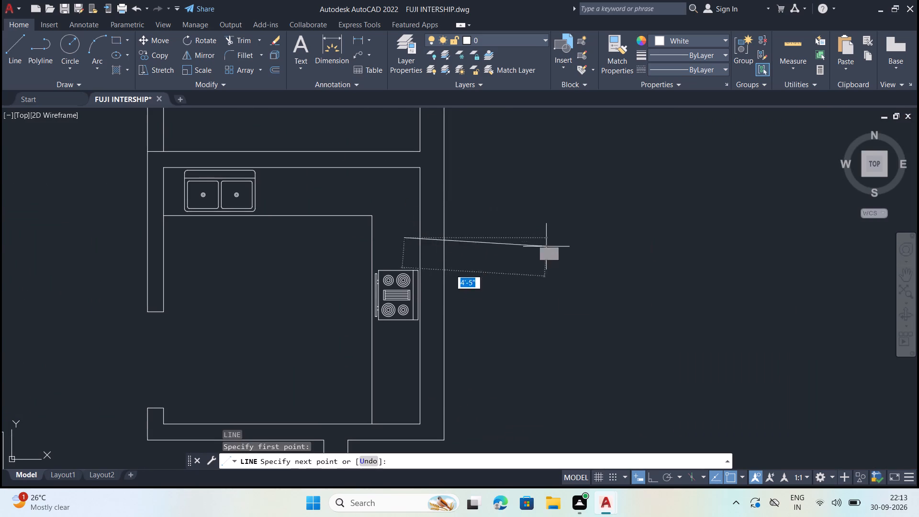
left_click(651, 476)
left_click(591, 266)
key("Escape")
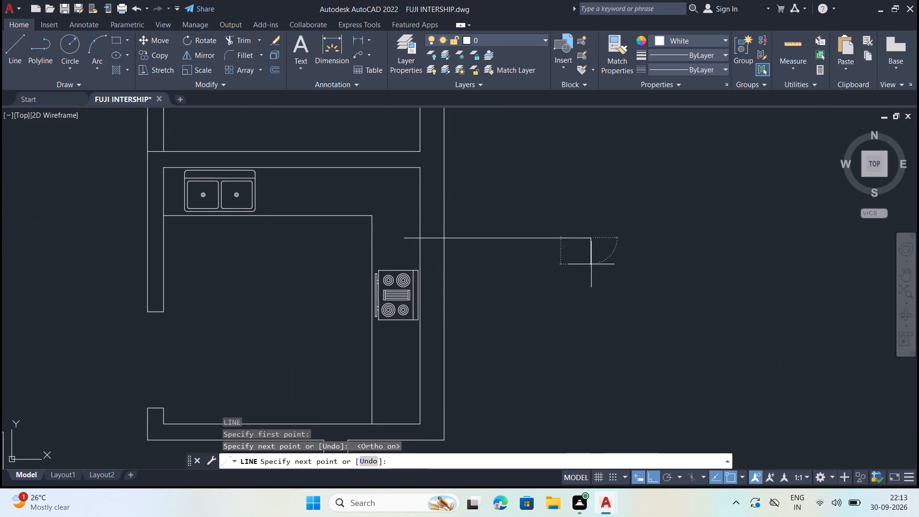
Offset the kitchen's horizontal marker line 3' downward, past the stove.
key("o")
key("Return")
type("3'")
key("Return")
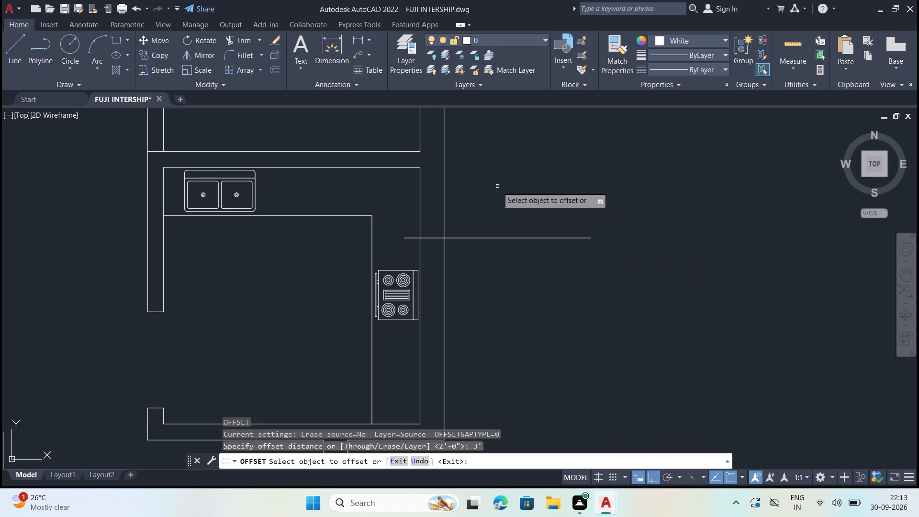
left_click(501, 238)
left_click(516, 316)
scroll(440, 222, "down", 2)
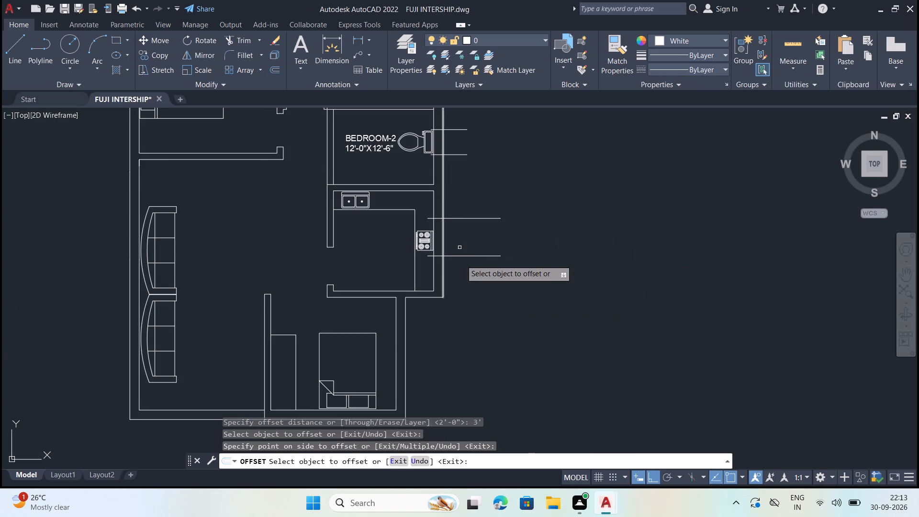
Offset the kitchen's upper marker line 4' downward, past the stove.
scroll(461, 260, "up", 1)
key("Escape")
key("o")
key("Return")
type("4'")
key("Return")
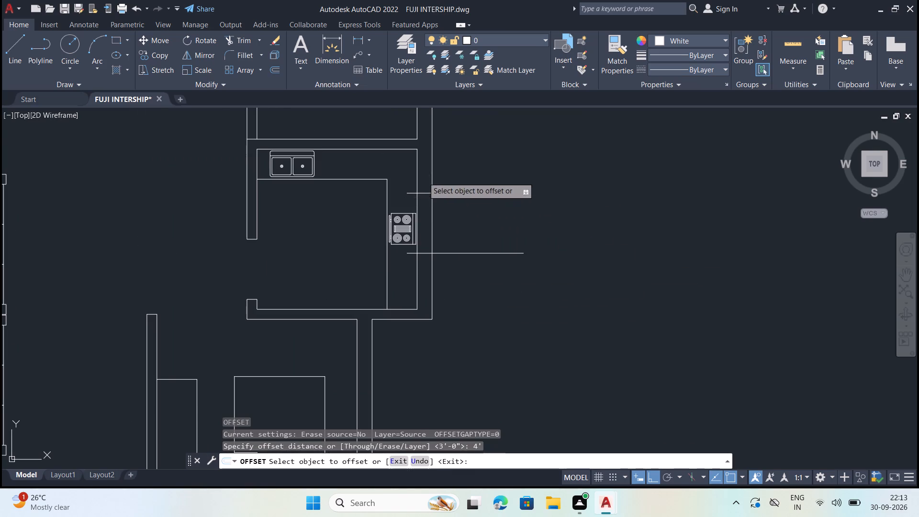
left_click(452, 192)
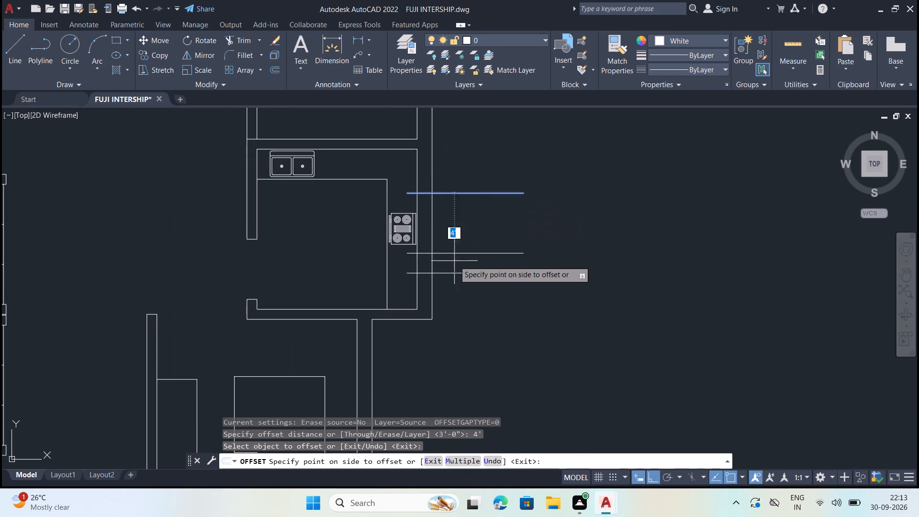
left_click(454, 261)
key("Escape")
Delete the kitchen's middle marker line, the one offset 3' below the upper marker.
left_click(456, 251)
left_click(449, 258)
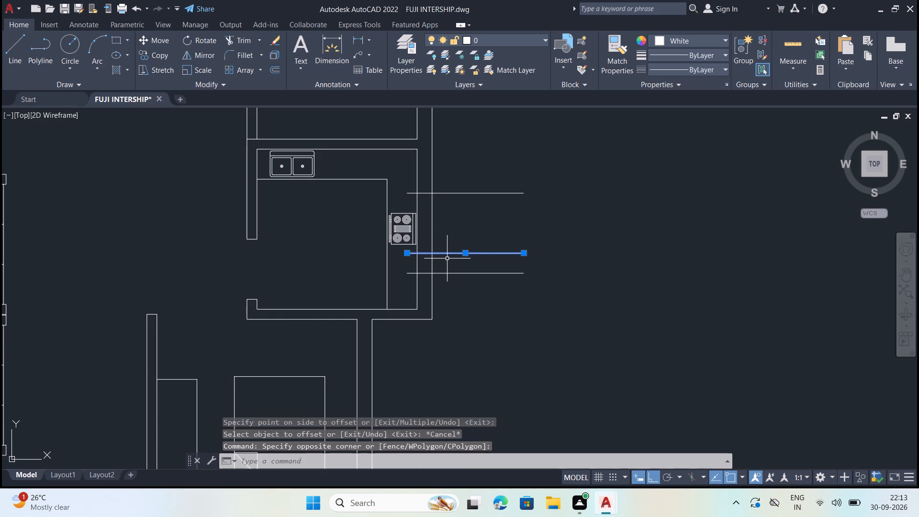
key("Delete")
Draw a horizontal marker line across the lower bedroom's right outer wall, a little above the bed.
scroll(440, 204, "down", 2)
scroll(356, 301, "down", 1)
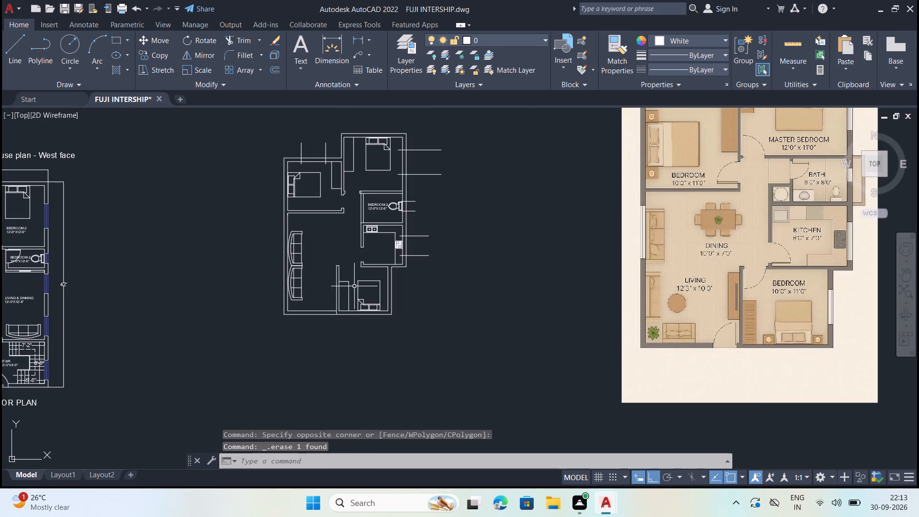
scroll(393, 271, "up", 2)
key("l")
key("Return")
scroll(382, 295, "up", 1)
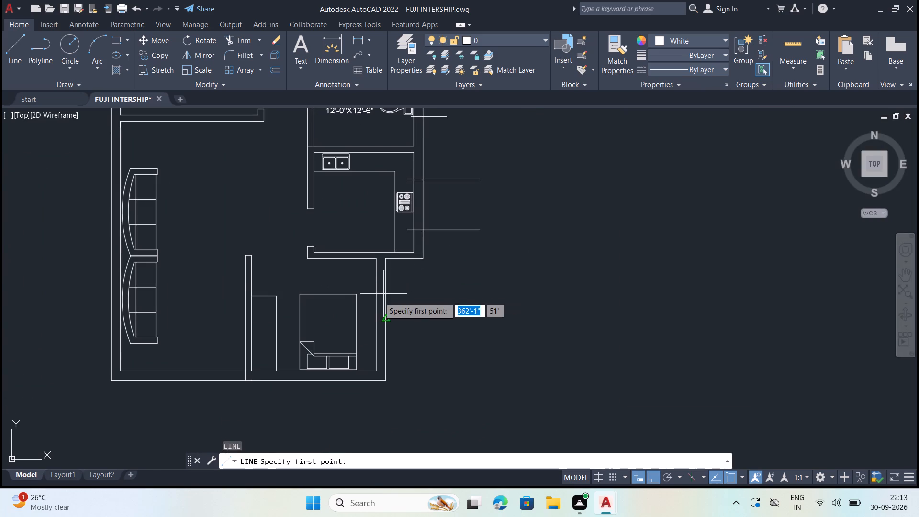
left_click(358, 279)
left_click(459, 292)
key("Escape")
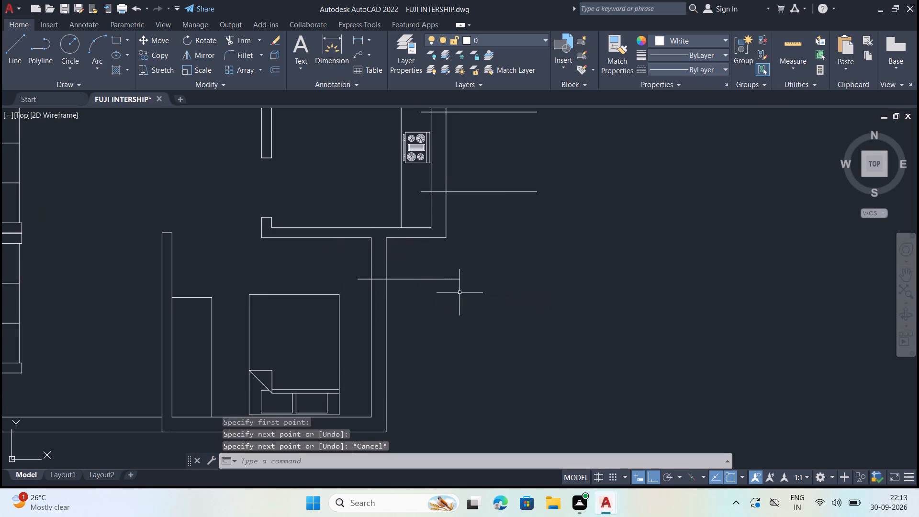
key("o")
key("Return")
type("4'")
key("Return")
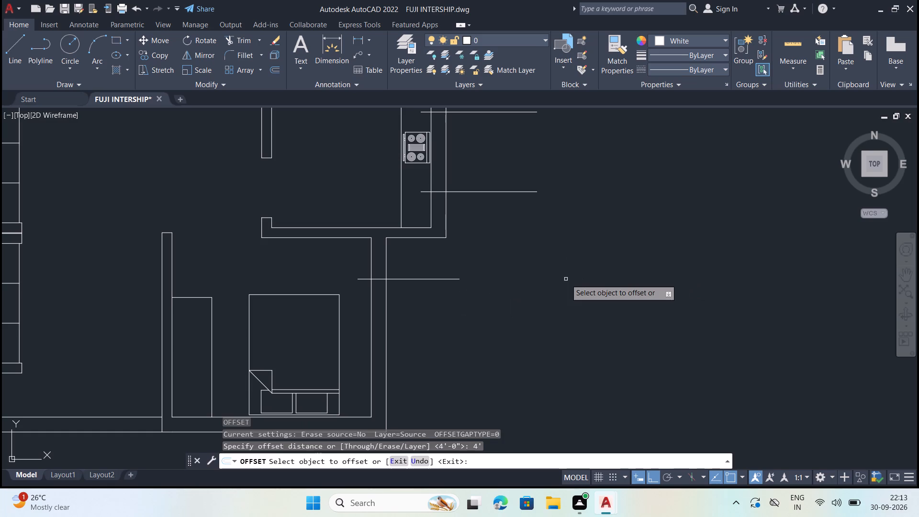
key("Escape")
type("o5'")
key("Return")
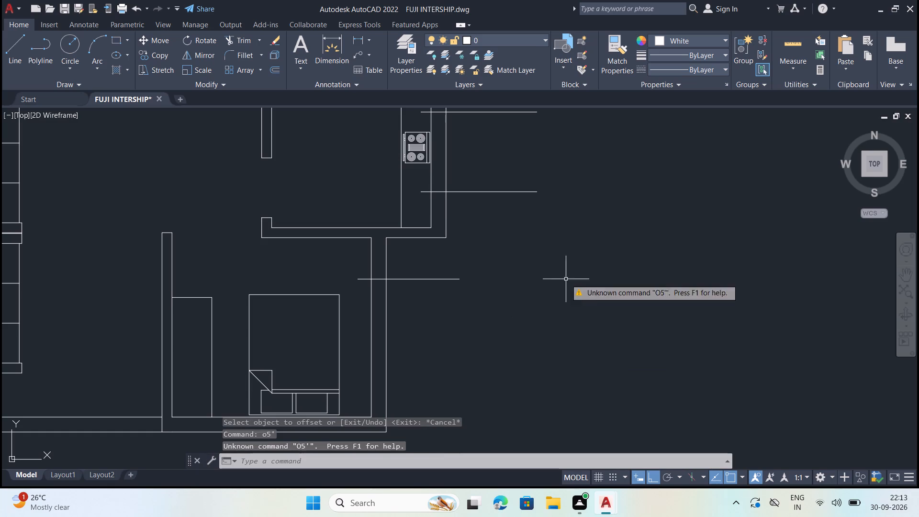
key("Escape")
Offset the lower bedroom's horizontal marker line 5' downward.
key("o")
key("Return")
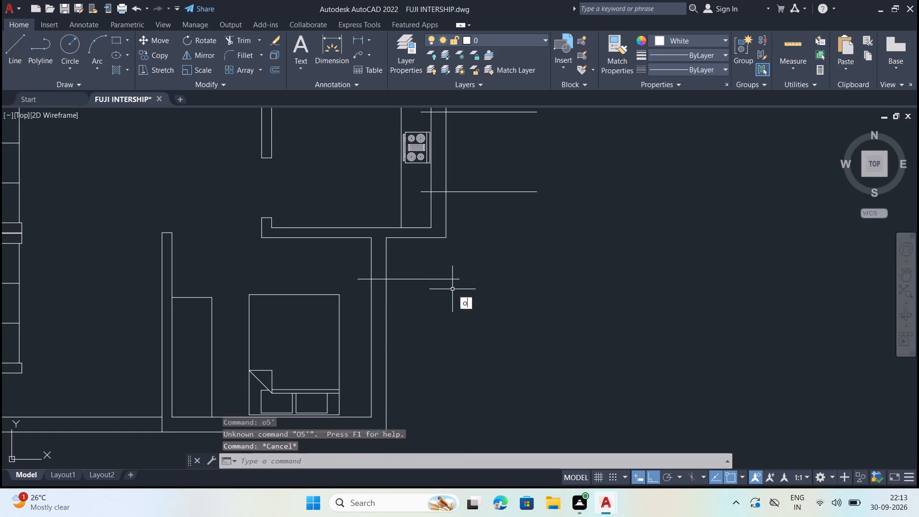
type("5'")
key("Return")
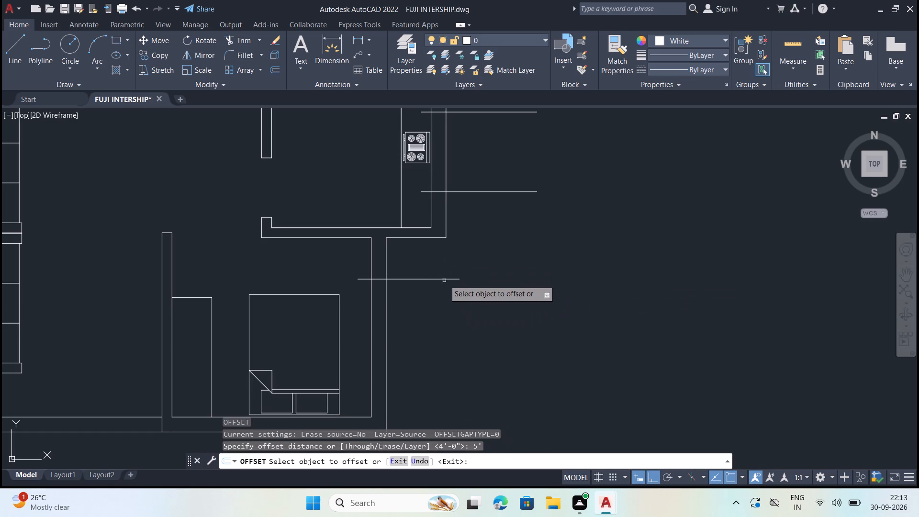
left_click(444, 280)
left_click(457, 344)
scroll(452, 326, "down", 4)
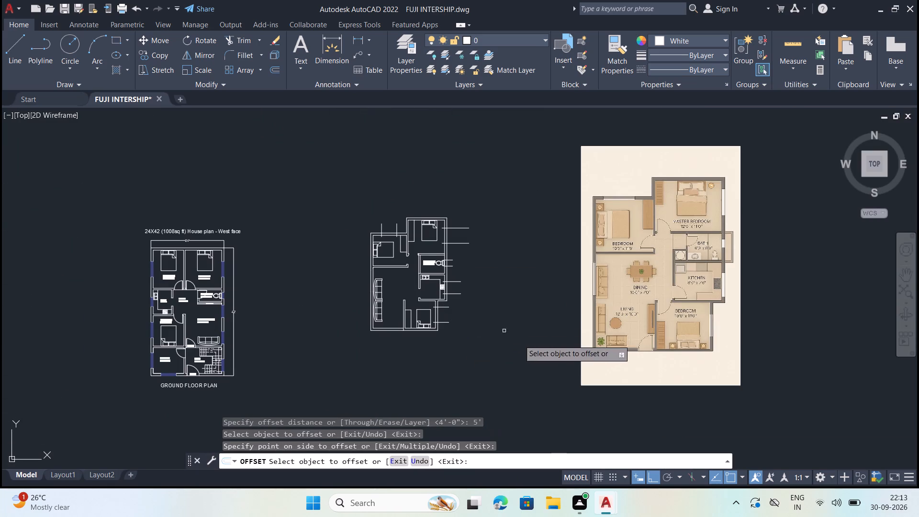
scroll(394, 307, "up", 1)
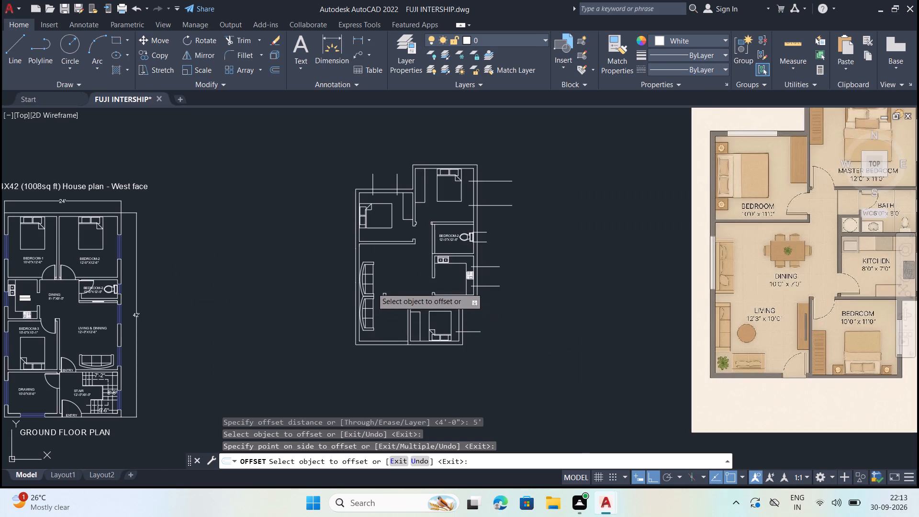
scroll(351, 273, "up", 1)
key("Escape")
Draw a horizontal marker line about 4'-8" long outward across the living area's left outer wall, near the upper sofa's top end.
key("l")
key("Return")
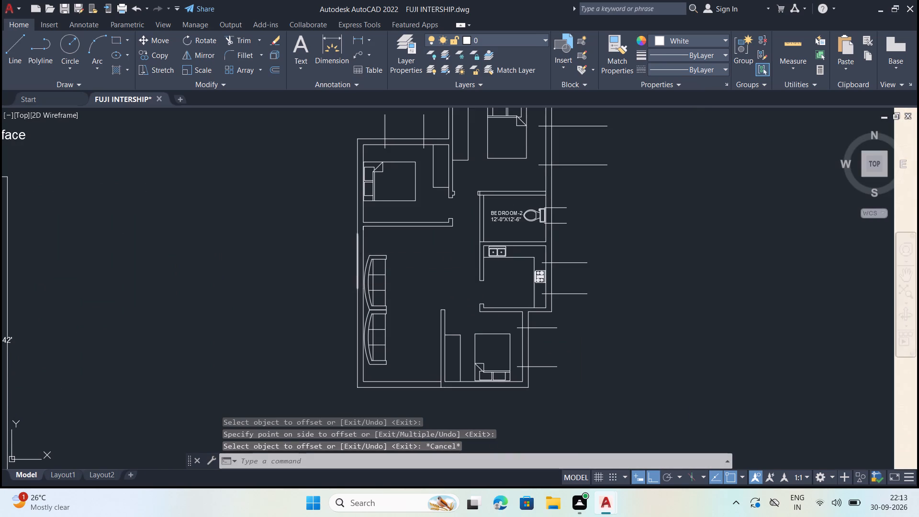
scroll(360, 250, "up", 2)
left_click(368, 265)
left_click(272, 265)
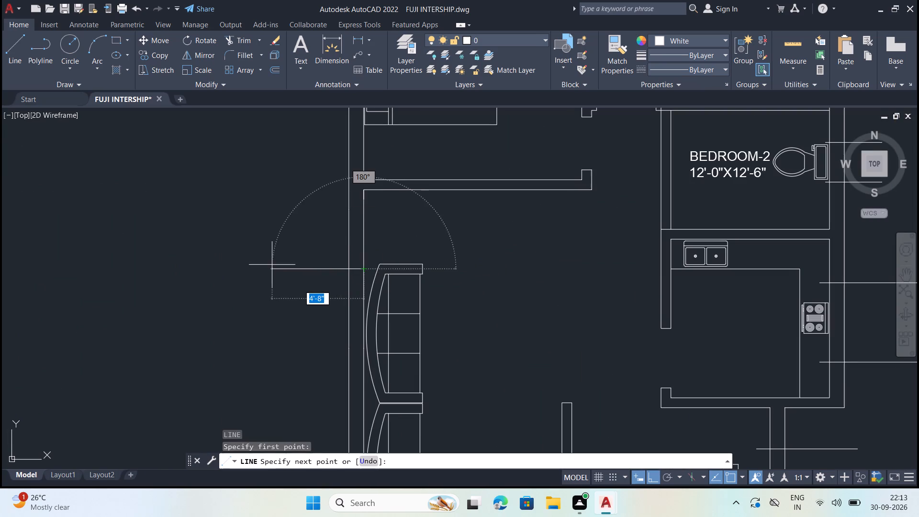
key("Escape")
Offset the left wall's horizontal marker line 5' downward.
key("o")
key("Return")
type("5'")
key("Return")
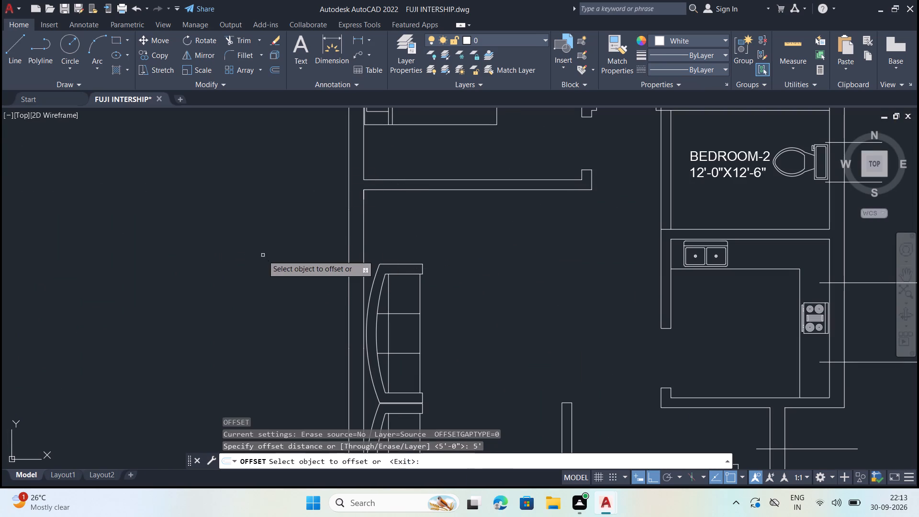
left_click(329, 269)
left_click(329, 356)
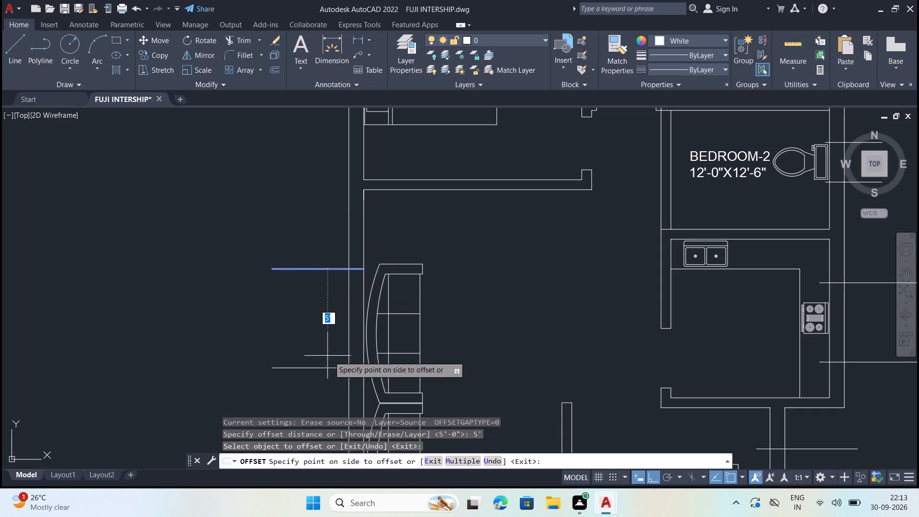
scroll(334, 305, "down", 2)
key("Escape")
Trim the left outer wall between its two marker lines and cut off their outer ends to form the living area's window opening.
key("t")
key("r")
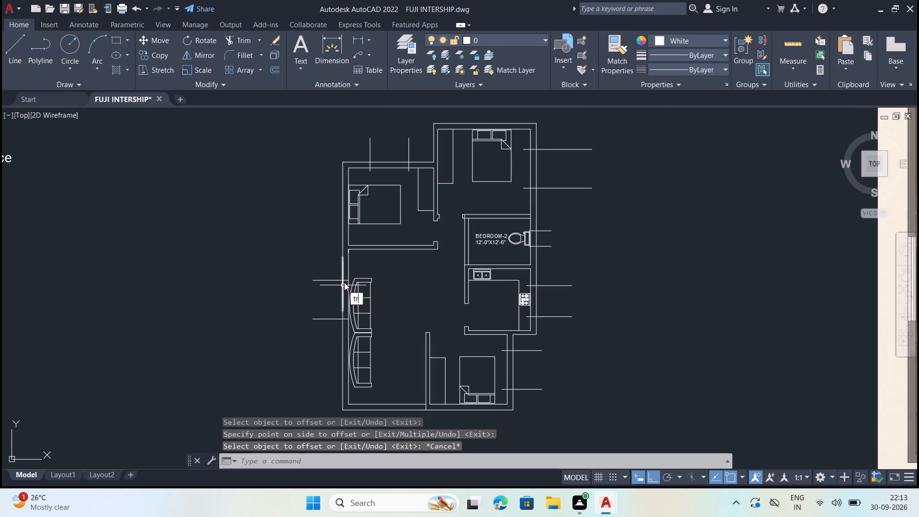
key("Return")
scroll(329, 305, "up", 4)
left_click(422, 239)
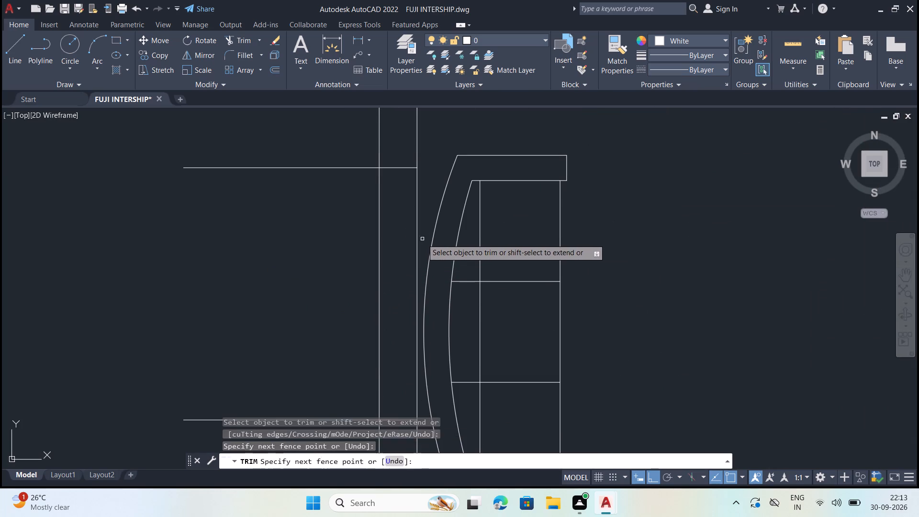
left_click(310, 251)
scroll(300, 214, "down", 2)
left_click(294, 180)
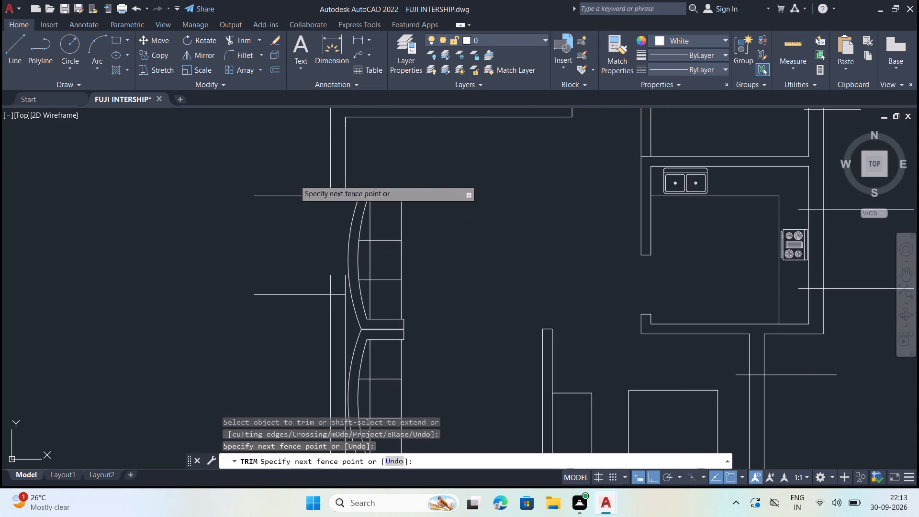
left_click_drag(271, 329, 275, 324)
scroll(326, 287, "up", 4)
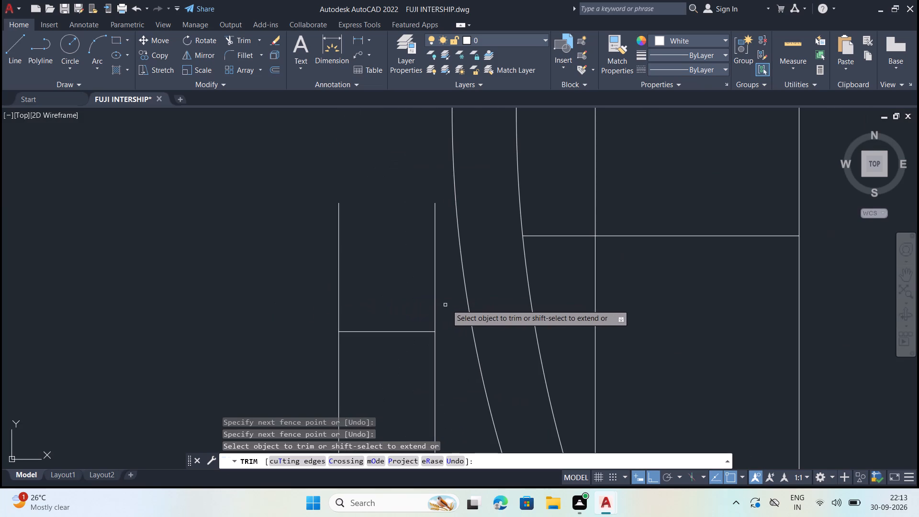
left_click(447, 304)
left_click(280, 281)
Trim the lower bedroom's right wall between its marker lines and remove the markers' overhanging ends to form the window opening.
scroll(274, 252, "down", 7)
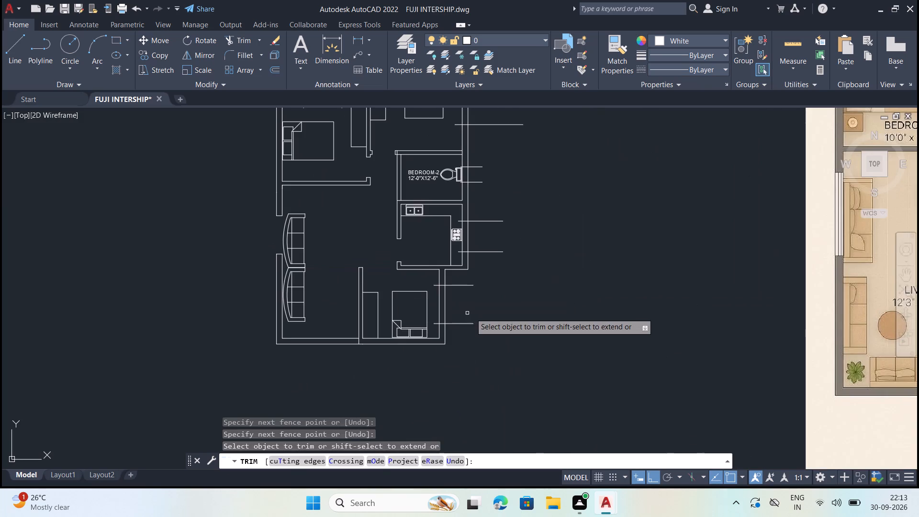
scroll(475, 301, "up", 2)
left_click(438, 302)
left_click(360, 323)
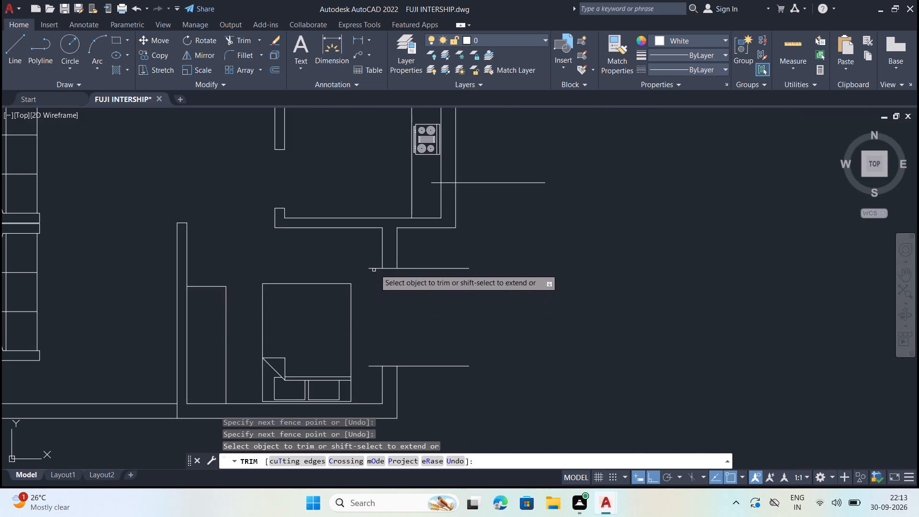
left_click(376, 268)
left_click(376, 367)
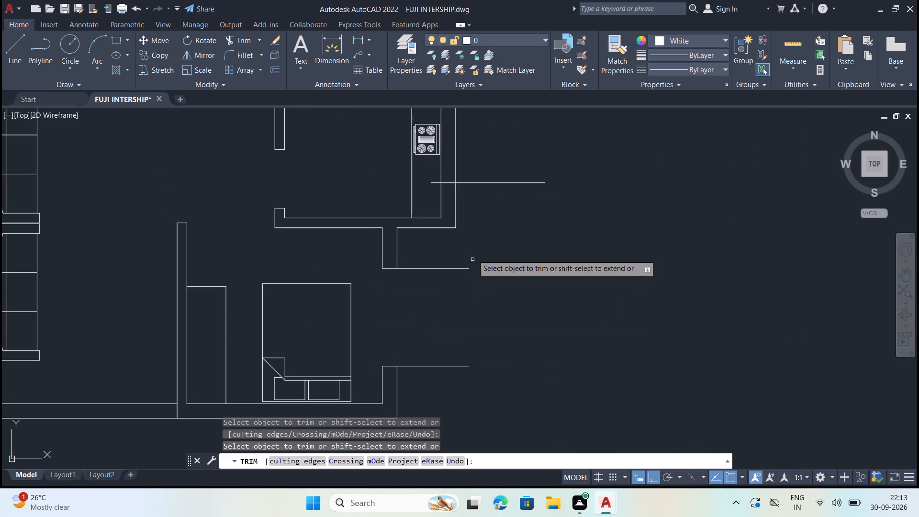
left_click(442, 253)
left_click(431, 410)
Trim the kitchen's right wall between its marker lines and remove the markers' overhanging ends to form the window opening beside the stove.
scroll(434, 375, "down", 2)
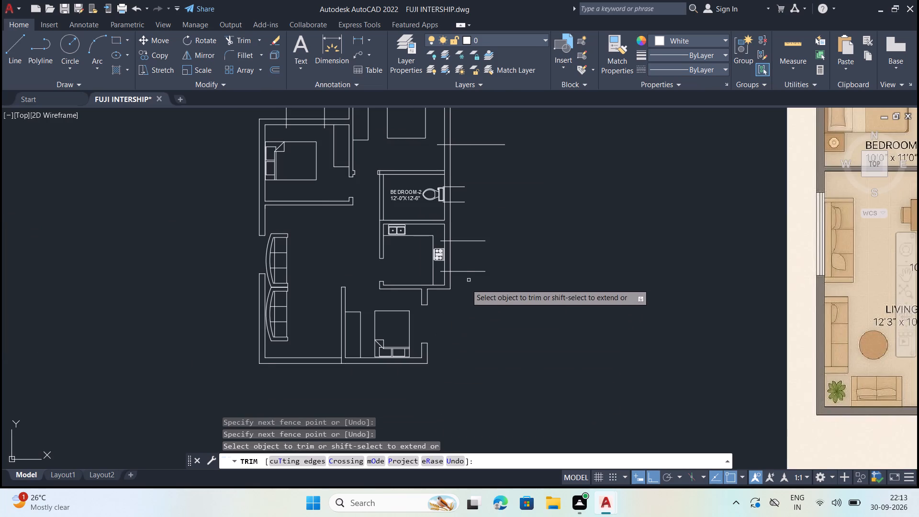
left_click(466, 286)
left_click(469, 236)
scroll(453, 247, "up", 4)
left_click_drag(461, 244, 454, 244)
left_click(369, 230)
left_click(369, 203)
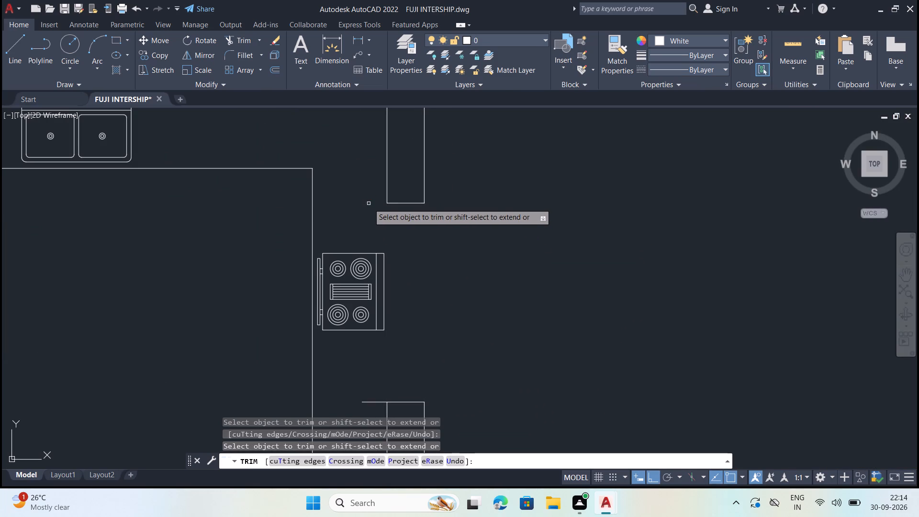
left_click(380, 405)
left_click(380, 398)
Trim the bathroom's right wall between its marker lines and remove the markers' overhanging ends to form the opening behind the toilet.
scroll(381, 396, "down", 4)
scroll(396, 304, "up", 4)
left_click(398, 329)
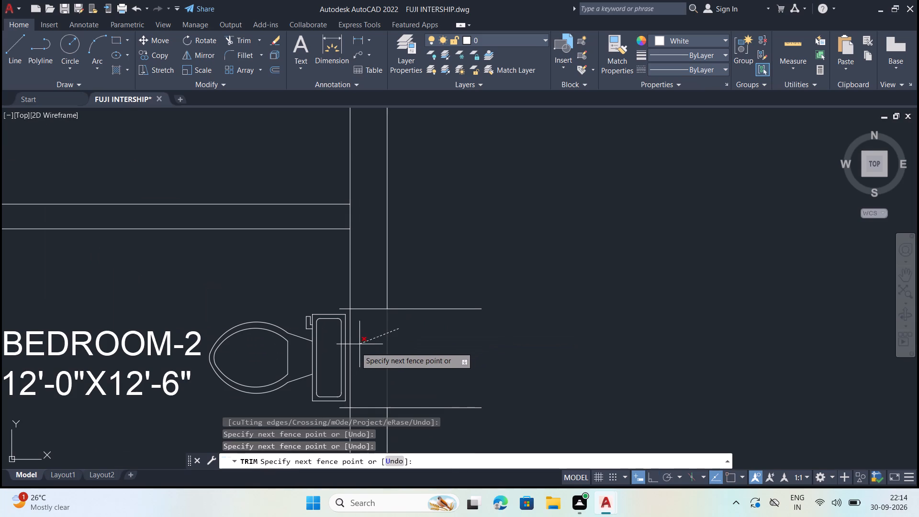
left_click(348, 350)
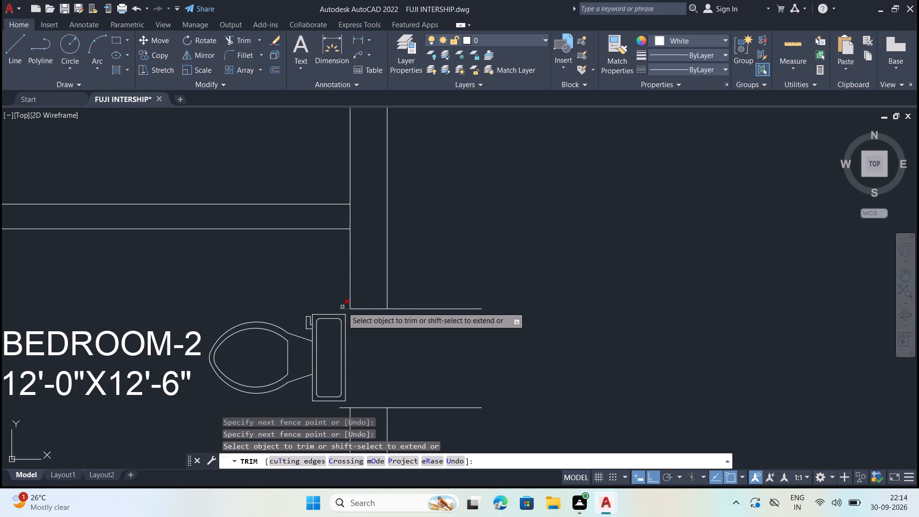
left_click(342, 307)
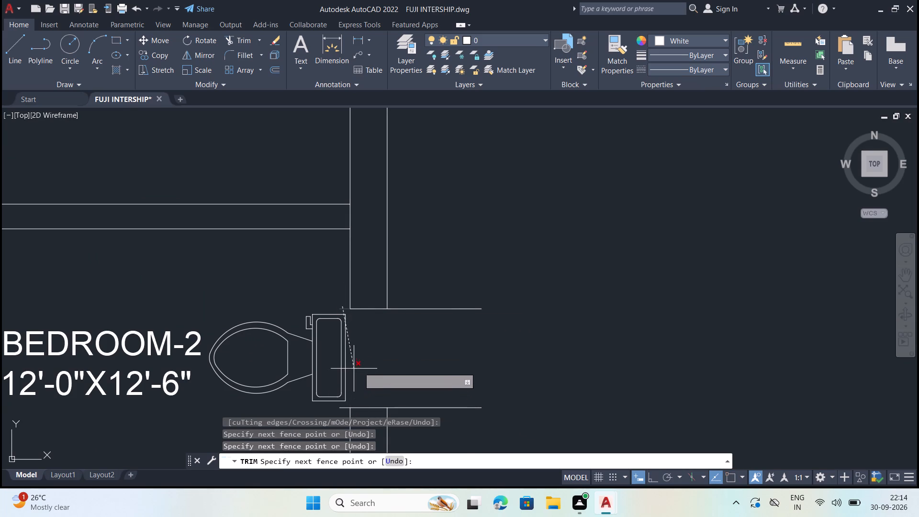
left_click(374, 356)
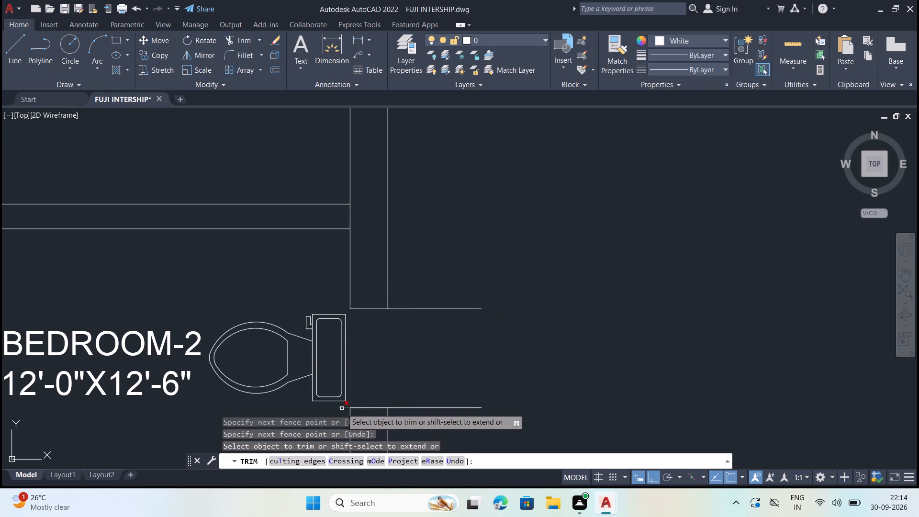
left_click(342, 408)
left_click(426, 415)
left_click(430, 283)
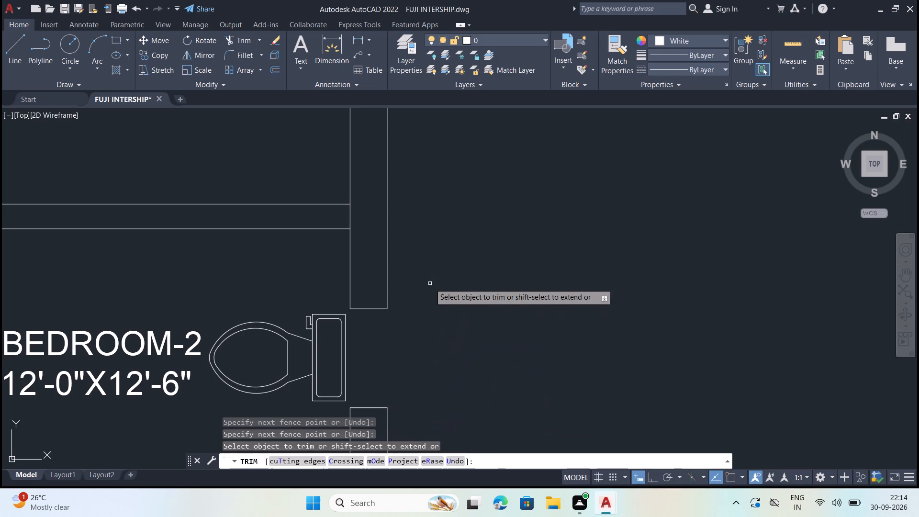
Trim the upper-right bedroom's right wall between its marker lines and remove the markers' overhanging ends to form the window opening.
scroll(455, 337, "down", 3)
left_click_drag(493, 267, 500, 253)
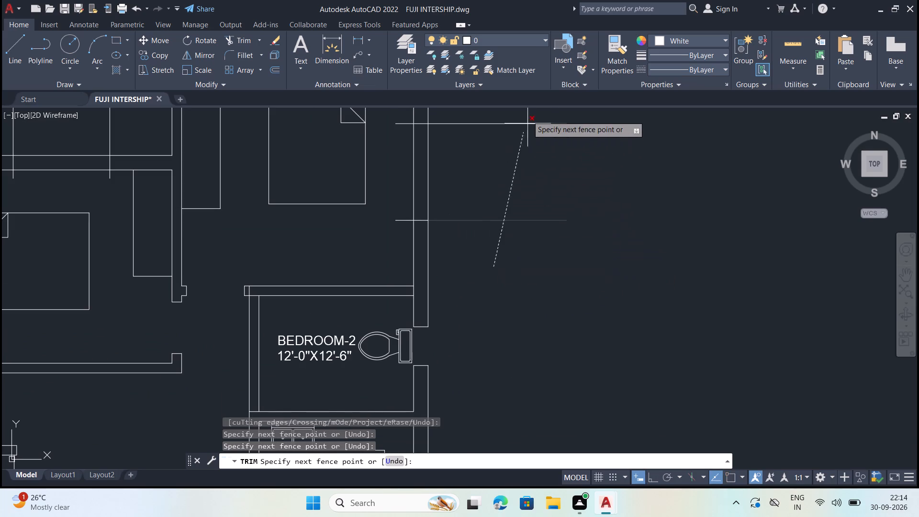
left_click(527, 115)
left_click_drag(474, 163, 469, 166)
left_click(390, 171)
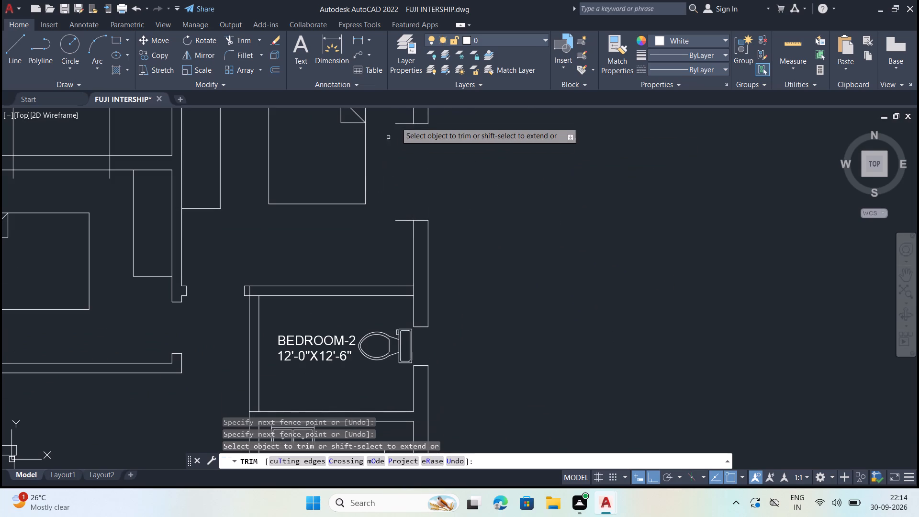
left_click(399, 116)
left_click(403, 236)
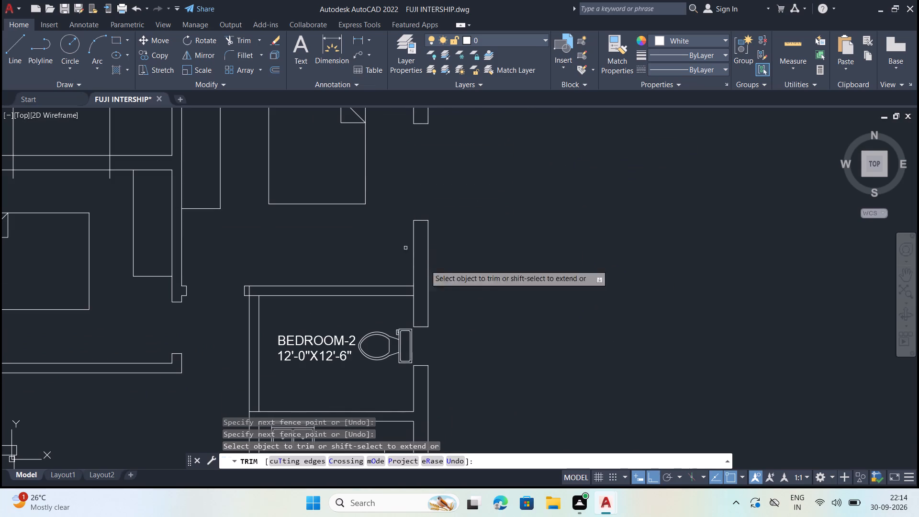
Trim the upper-left bedroom's top wall between its marker lines and remove the markers' overhanging ends to form the window opening.
scroll(451, 271, "down", 3)
scroll(356, 251, "up", 3)
left_click(435, 181)
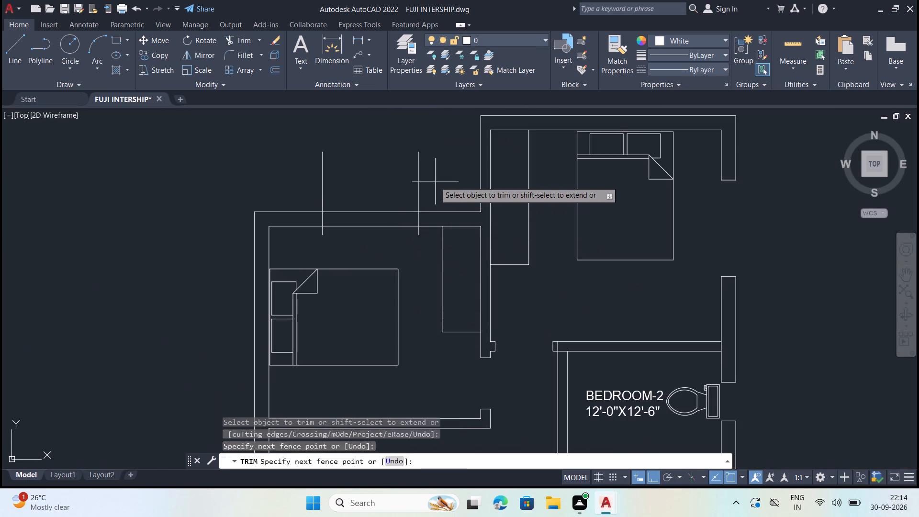
left_click(322, 177)
left_click(389, 199)
left_click(365, 234)
scroll(415, 229, "up", 1)
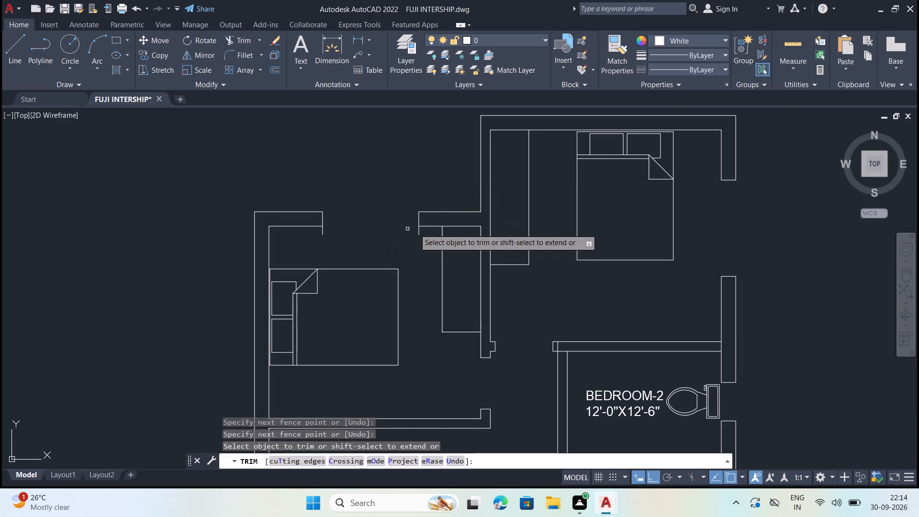
left_click_drag(425, 233, 420, 234)
left_click(249, 237)
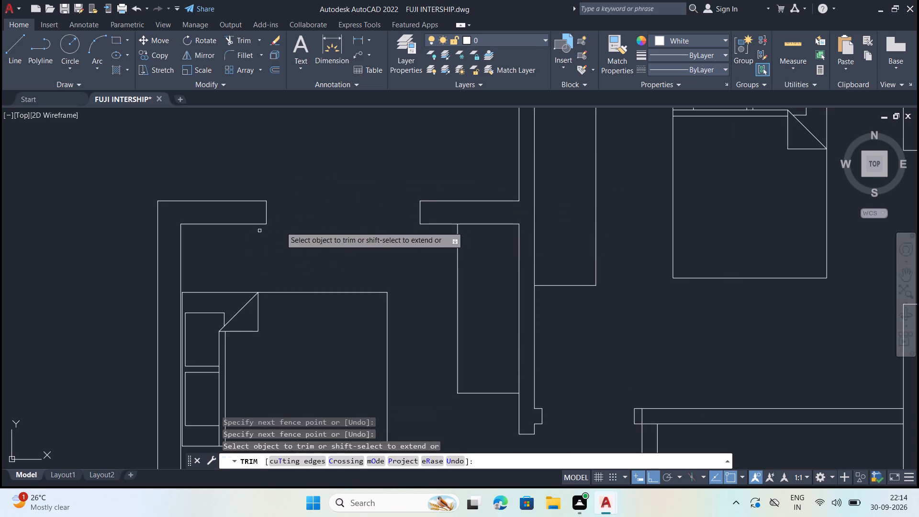
scroll(297, 216, "down", 3)
scroll(359, 219, "down", 1)
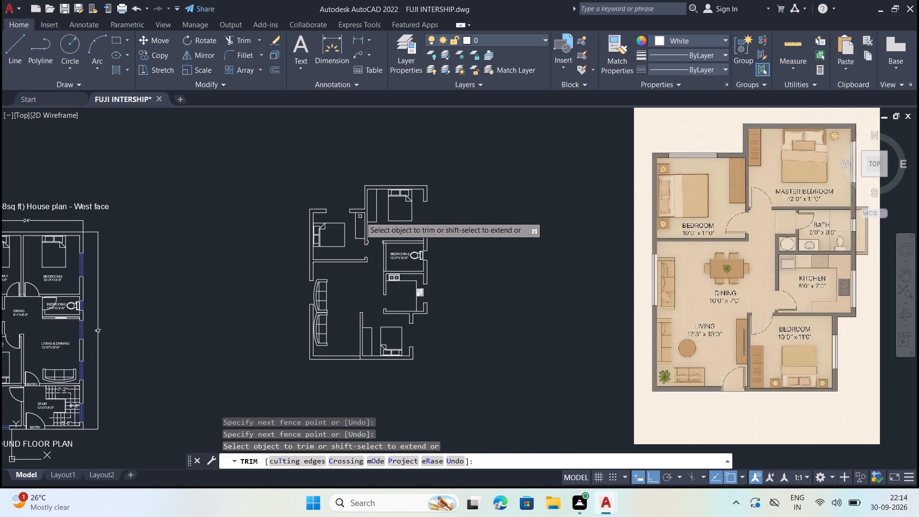
key("Escape")
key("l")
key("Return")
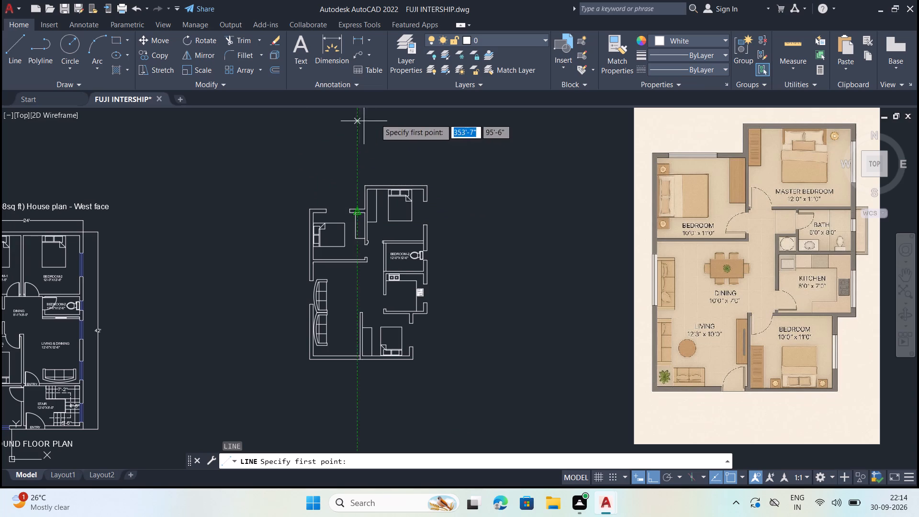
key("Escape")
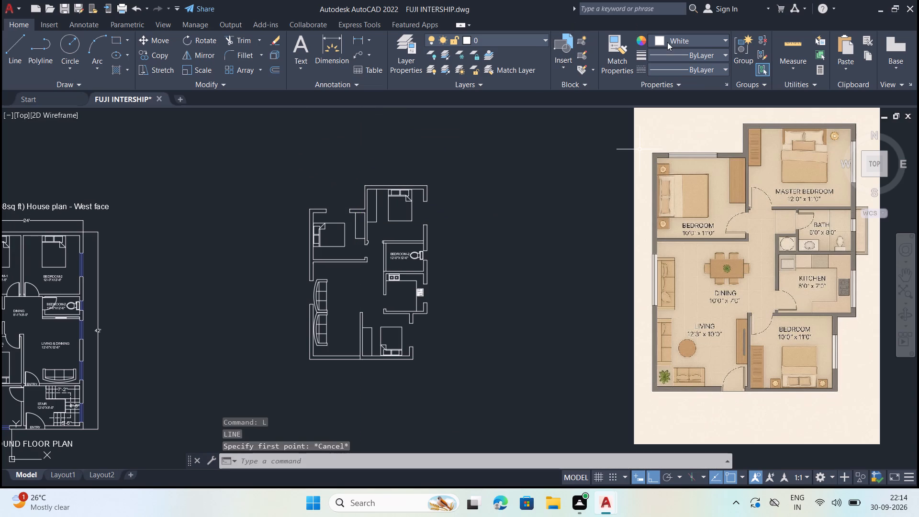
Set the current object colour to dark blue 41,49,137 for the window lines.
left_click(669, 40)
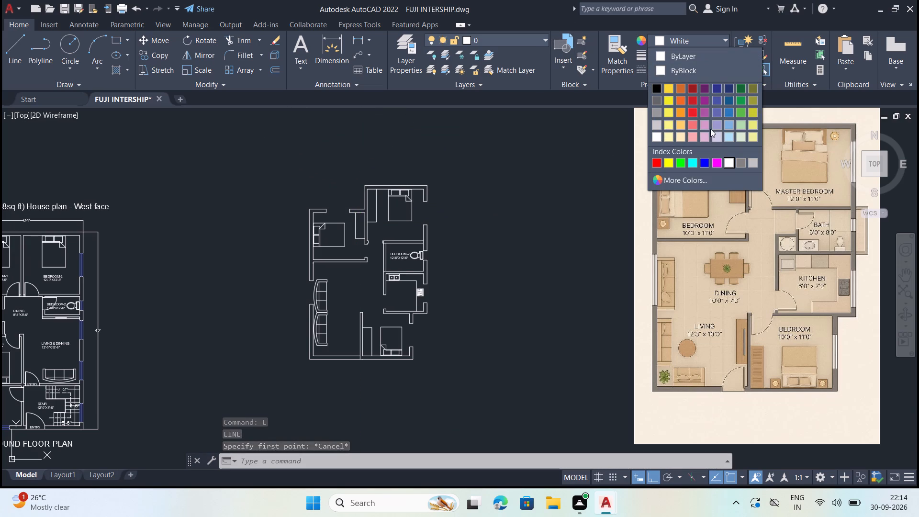
left_click(717, 91)
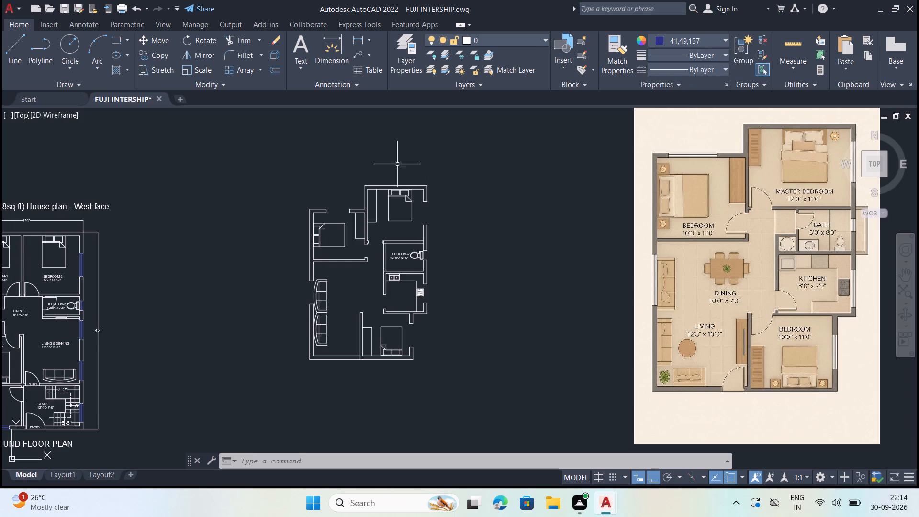
Draw two blue lines across the upper-left bedroom's top window opening, along the inner and outer wall faces.
scroll(384, 209, "up", 1)
key("l")
key("Return")
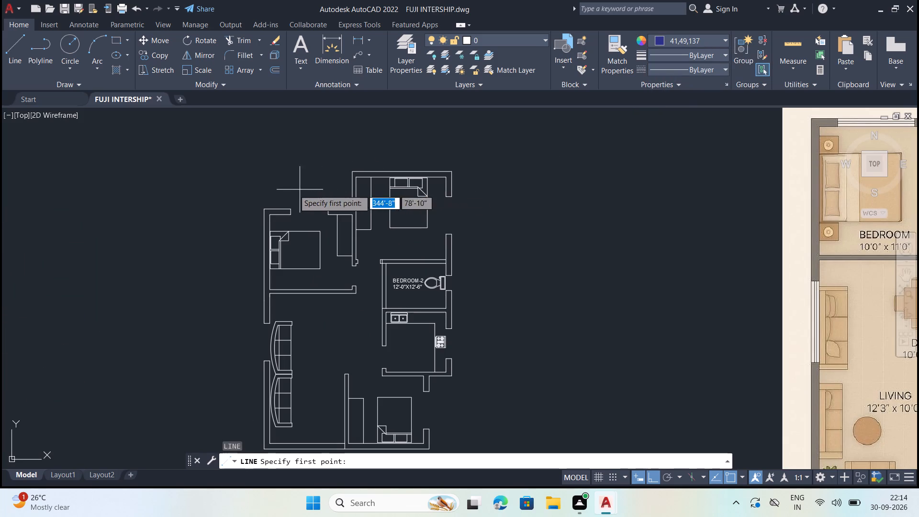
scroll(291, 214, "up", 3)
left_click(292, 209)
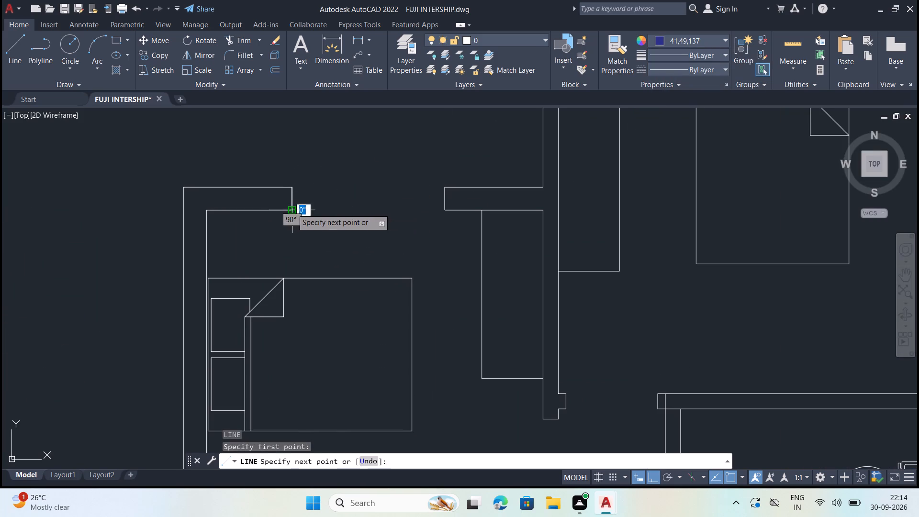
left_click(444, 208)
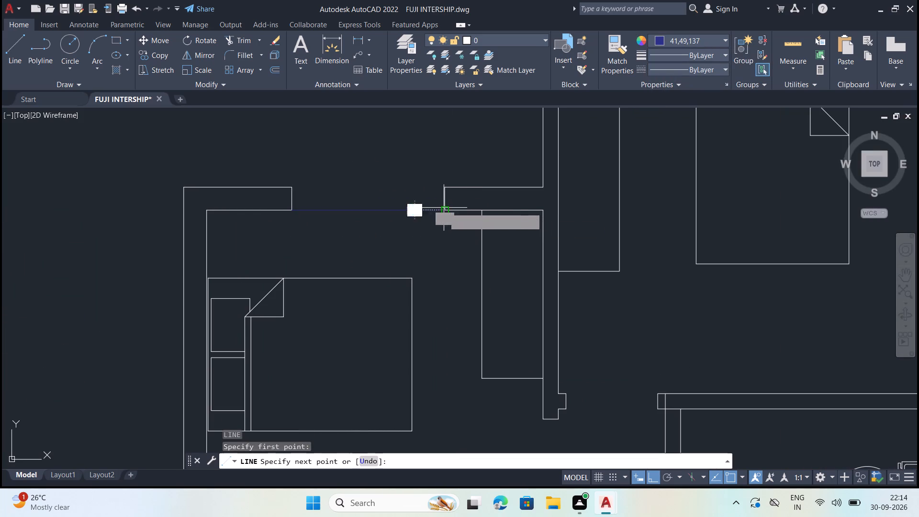
key("Return")
key("Return")
left_click(293, 187)
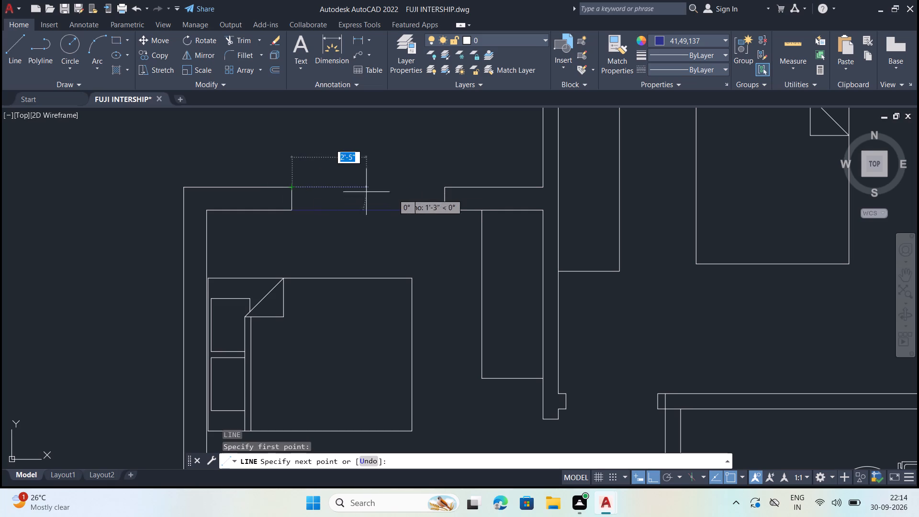
left_click(442, 187)
key("Return")
scroll(337, 198, "down", 2)
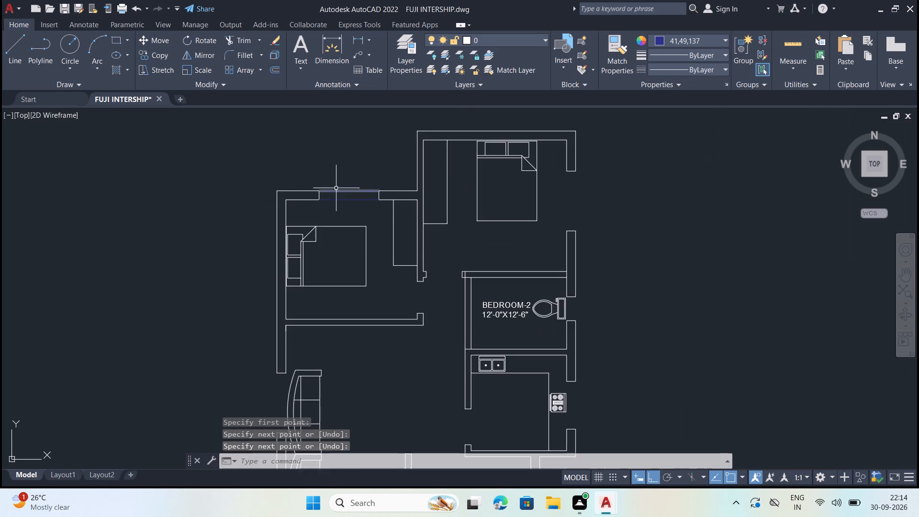
Draw the 5' centre line of the upper-left bedroom window between the midpoints of the opening's two ends.
scroll(294, 164, "up", 2)
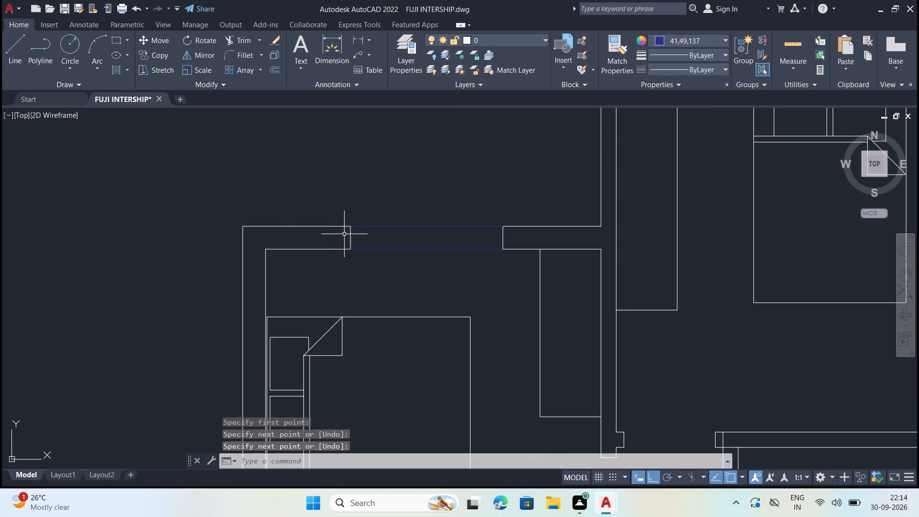
scroll(312, 189, "down", 3)
key("Return")
scroll(482, 214, "up", 1)
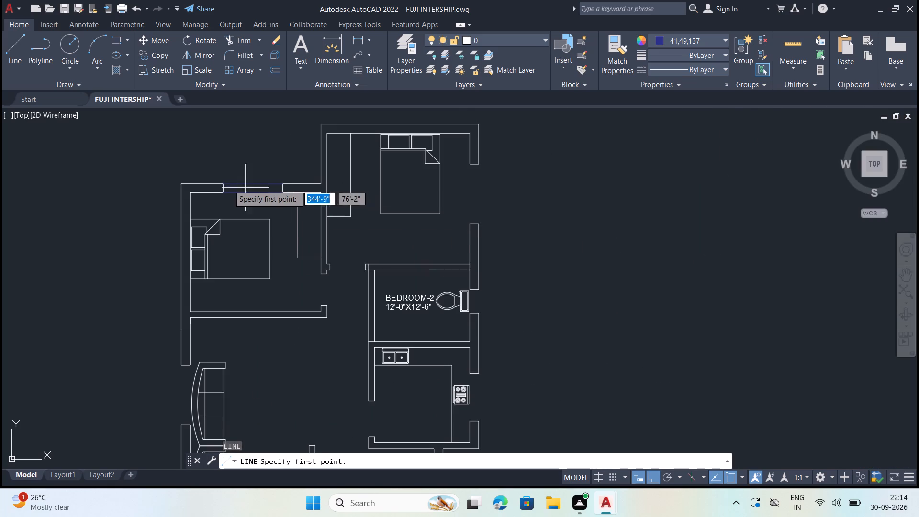
scroll(225, 185, "up", 2)
left_click(220, 194)
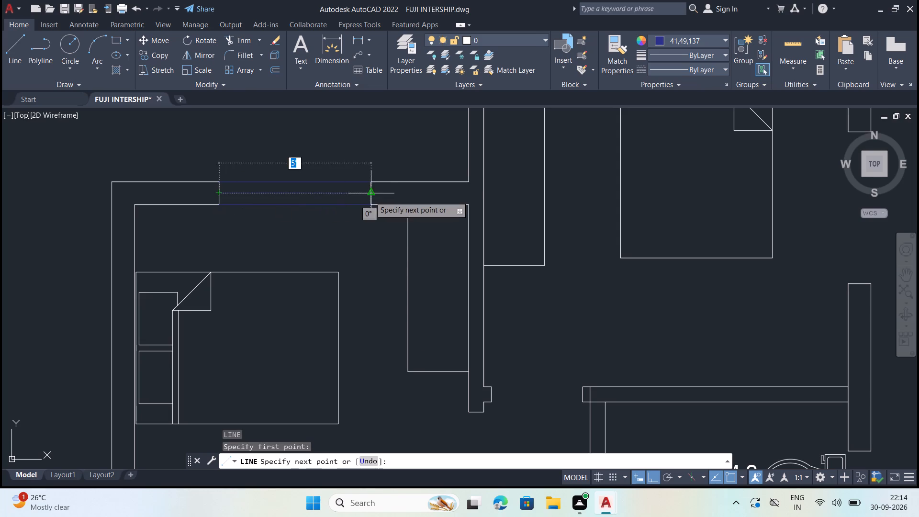
left_click(370, 196)
key("Return")
Draw the upper-right bedroom's window in the right wall opening as three 5' lines, one on each wall face and one centred.
scroll(328, 231, "down", 2)
scroll(547, 253, "up", 1)
key("Return")
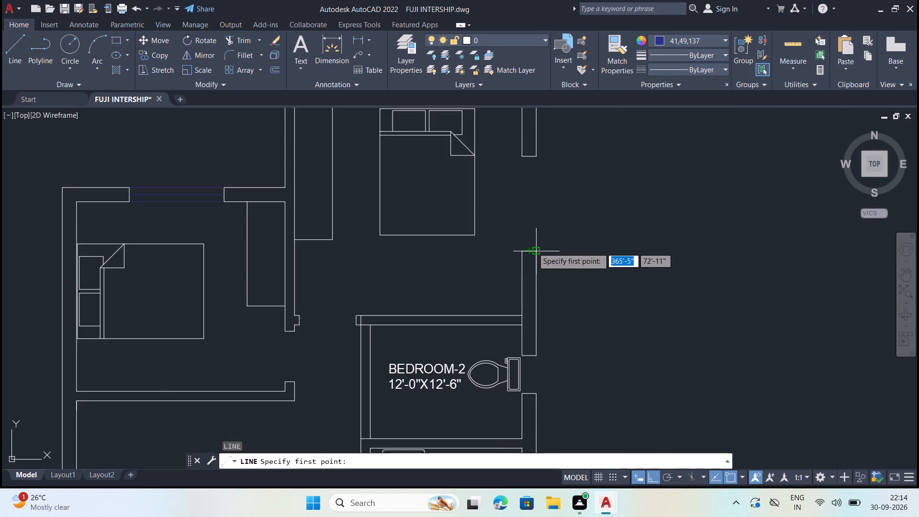
left_click(533, 248)
left_click(534, 155)
key("Return")
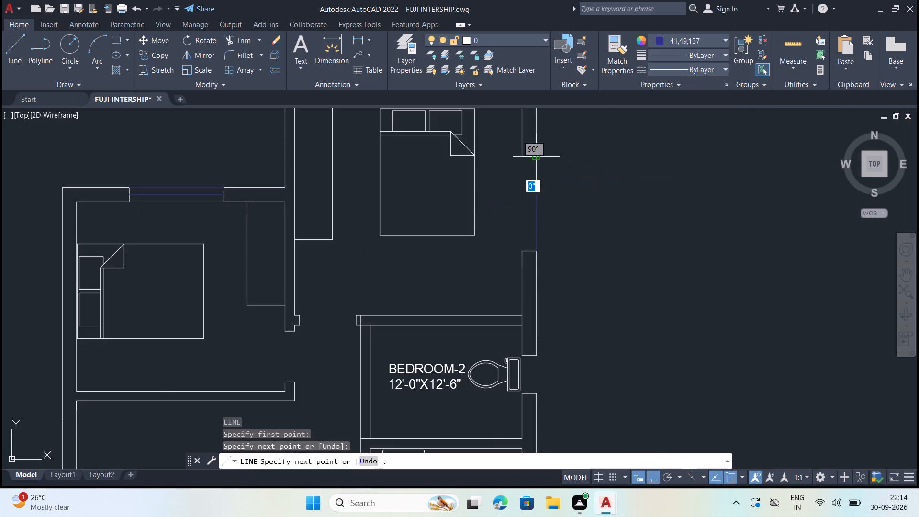
key("Return")
left_click(524, 252)
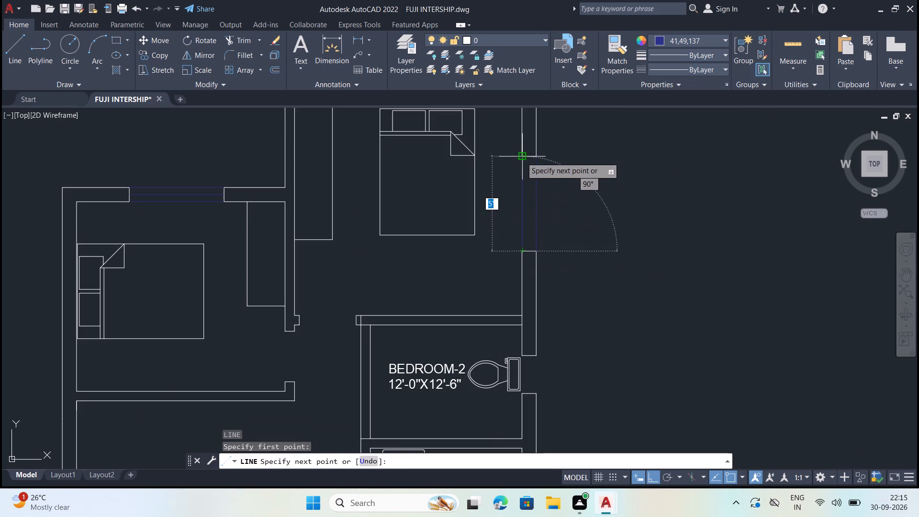
left_click(521, 157)
key("Return")
scroll(468, 204, "down", 3)
scroll(492, 199, "up", 3)
key("Return")
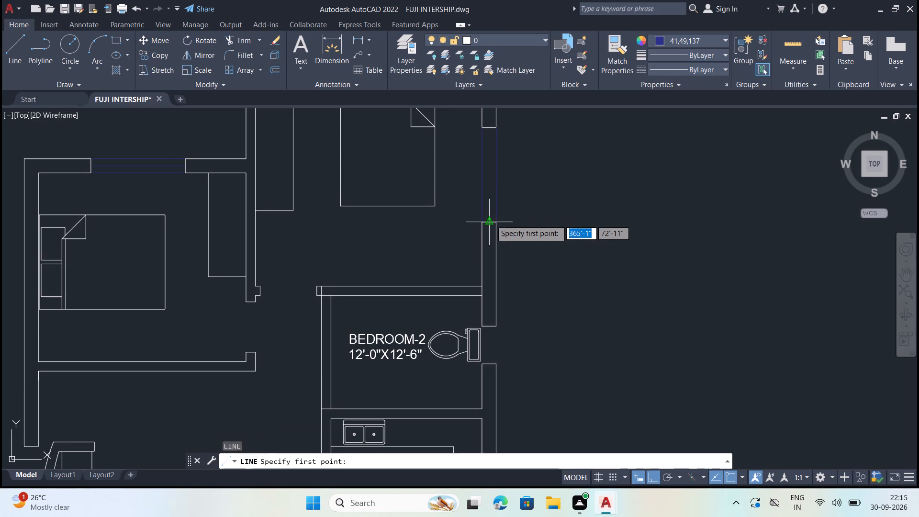
left_click(490, 221)
left_click(490, 124)
key("Return")
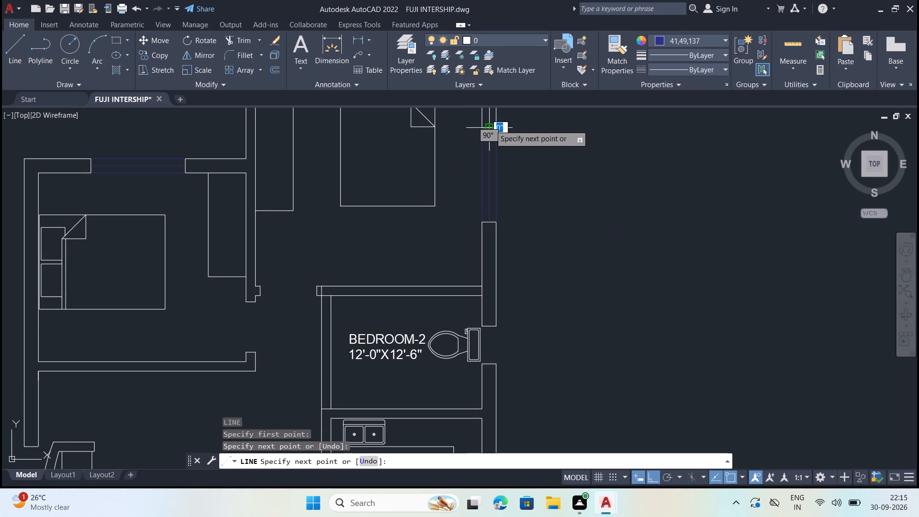
Draw the bathroom window in the opening behind the toilet as three lines, one on each wall face and one centred.
scroll(466, 168, "down", 2)
scroll(480, 236, "up", 4)
key("Return")
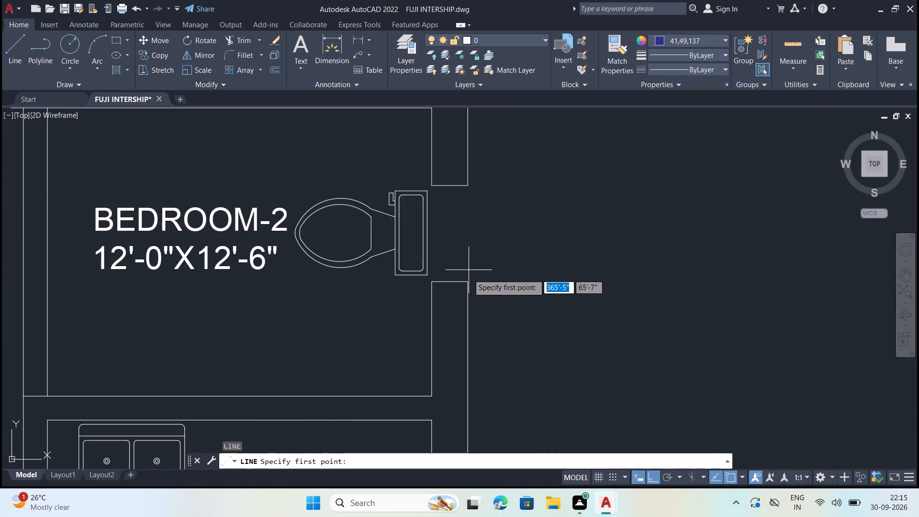
left_click(467, 280)
left_click(468, 181)
key("Return")
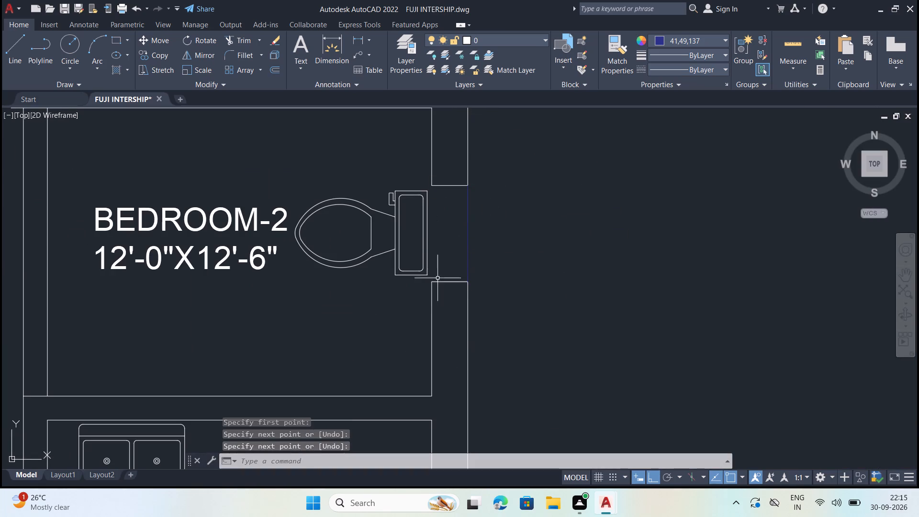
key("Return")
left_click(431, 281)
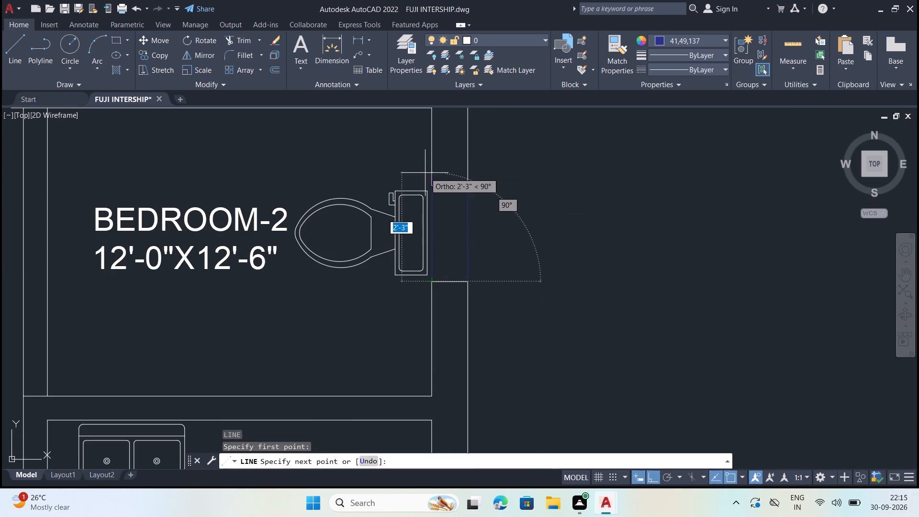
left_click(433, 187)
key("Return")
key("Return")
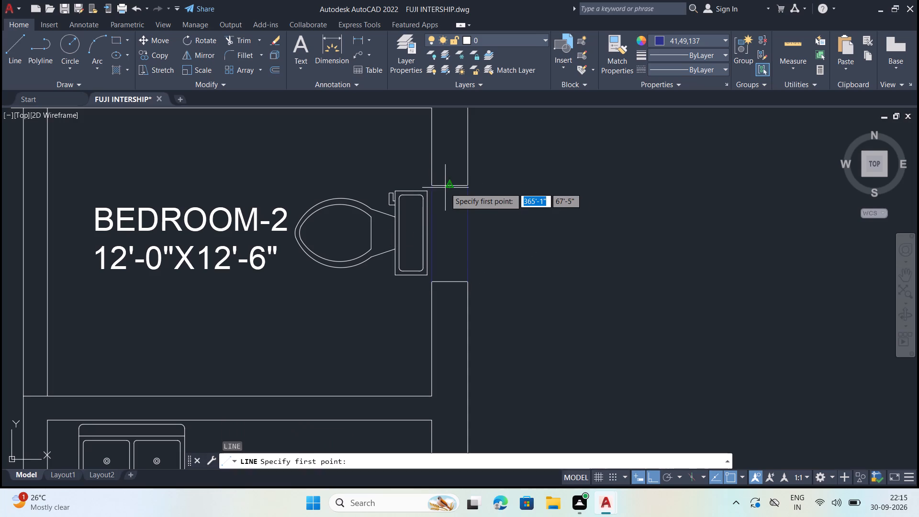
left_click(448, 186)
left_click(450, 284)
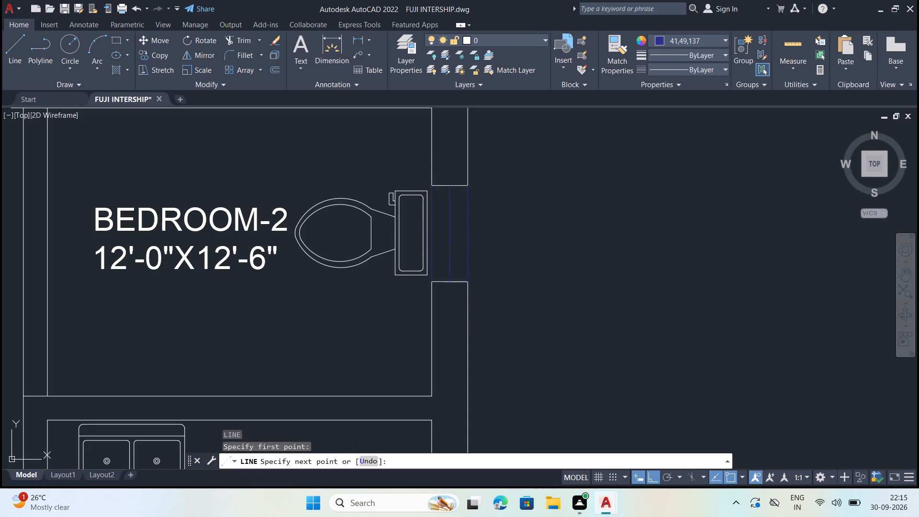
key("Return")
Draw the kitchen window in the opening beside the stove as three 4' lines, one on each wall face and one centred.
scroll(448, 230, "down", 3)
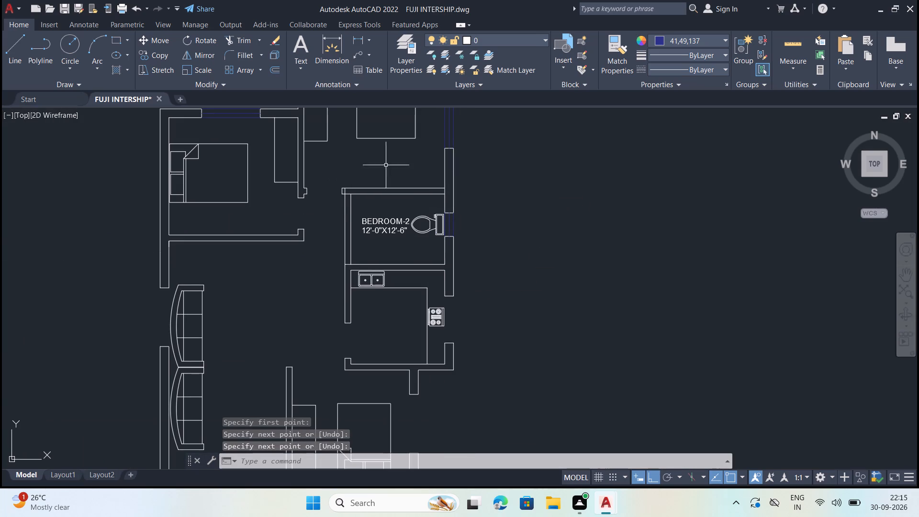
scroll(453, 295, "up", 1)
scroll(444, 398, "up", 1)
key("Return")
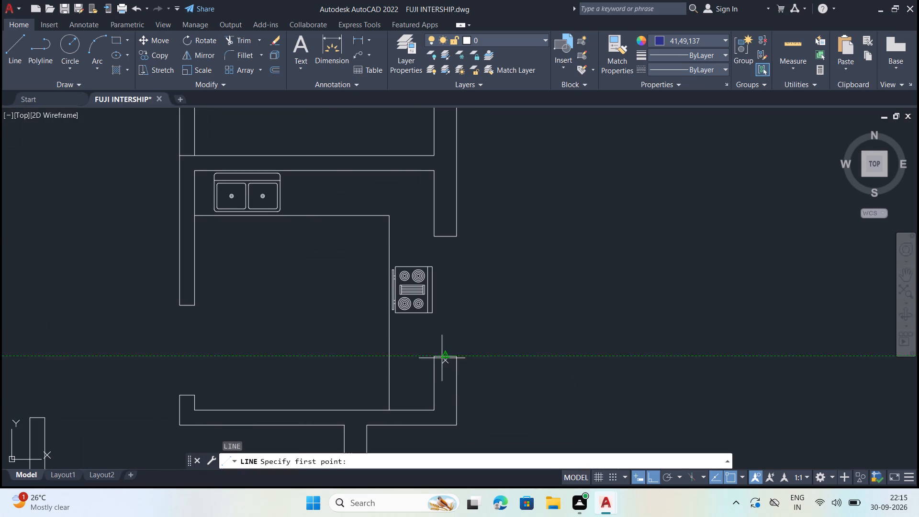
left_click(434, 352)
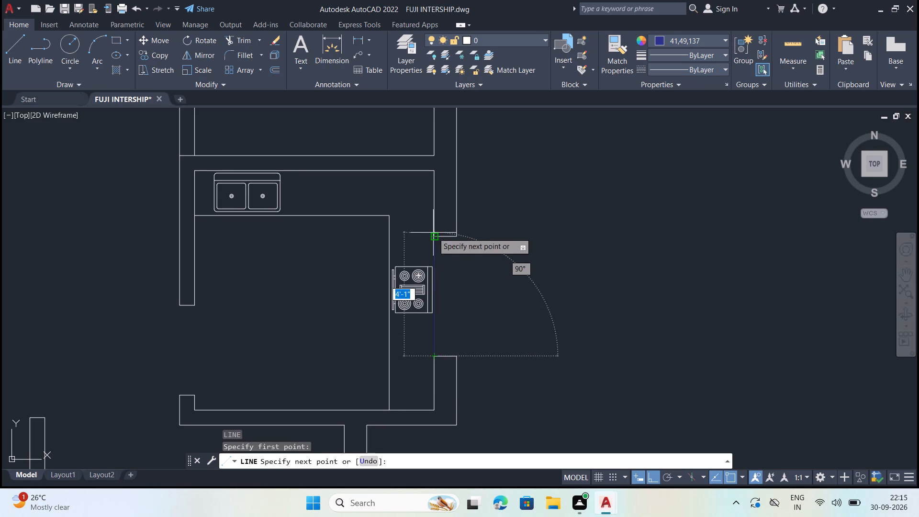
left_click(434, 238)
key("Return")
key("Return")
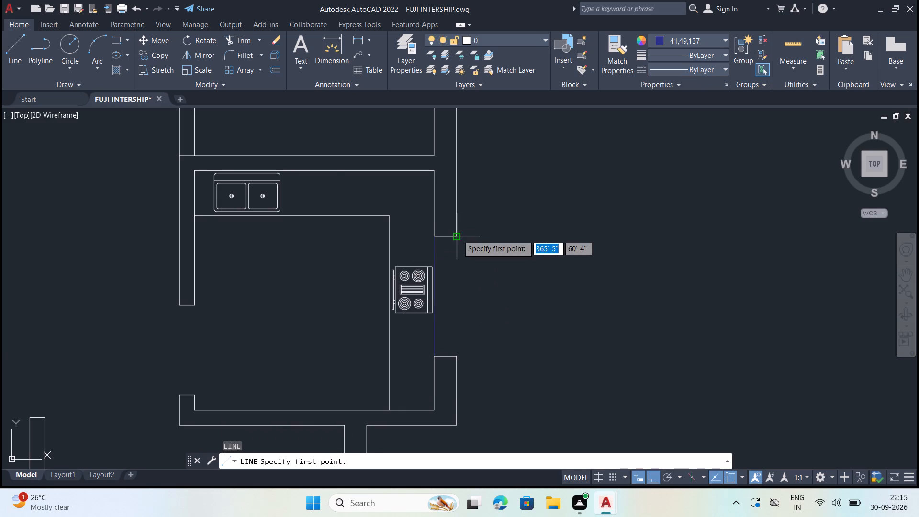
left_click(458, 235)
left_click(460, 356)
key("Return")
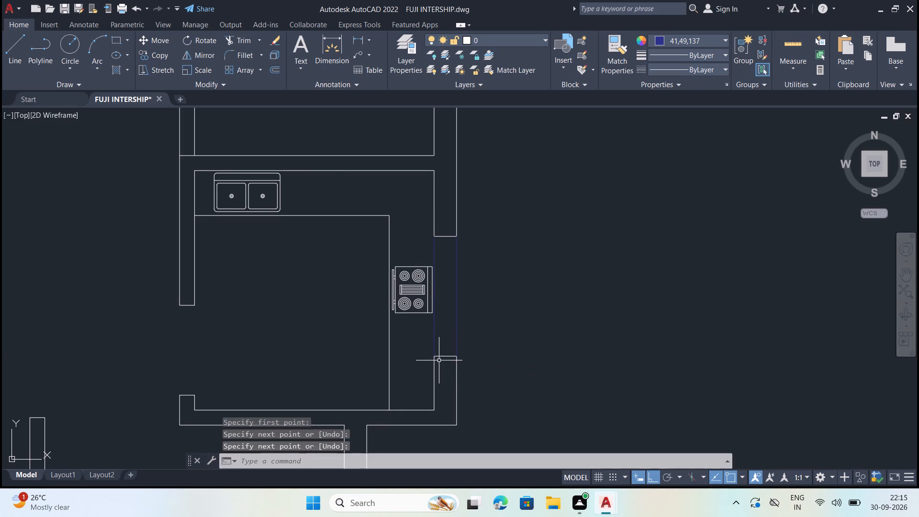
key("Return")
left_click(445, 356)
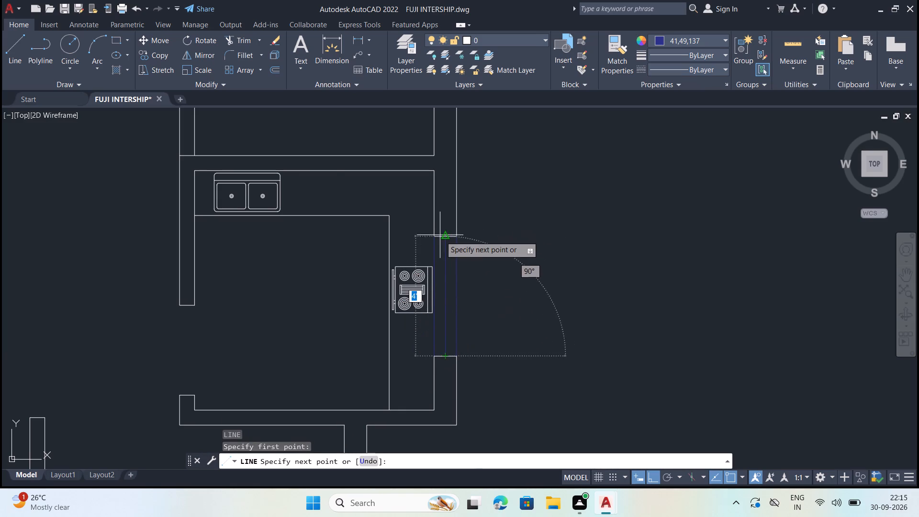
left_click(445, 236)
scroll(474, 258, "down", 2)
scroll(406, 406, "up", 1)
key("Return")
Draw the lower-right bedroom's window in the right wall opening as three lines, one on each wall face and one centred.
key("Return")
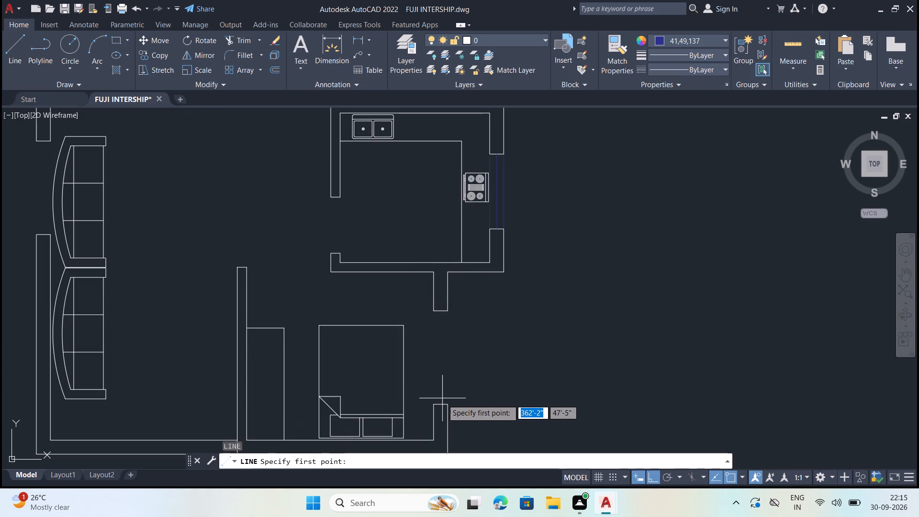
scroll(445, 412, "up", 1)
left_click(447, 399)
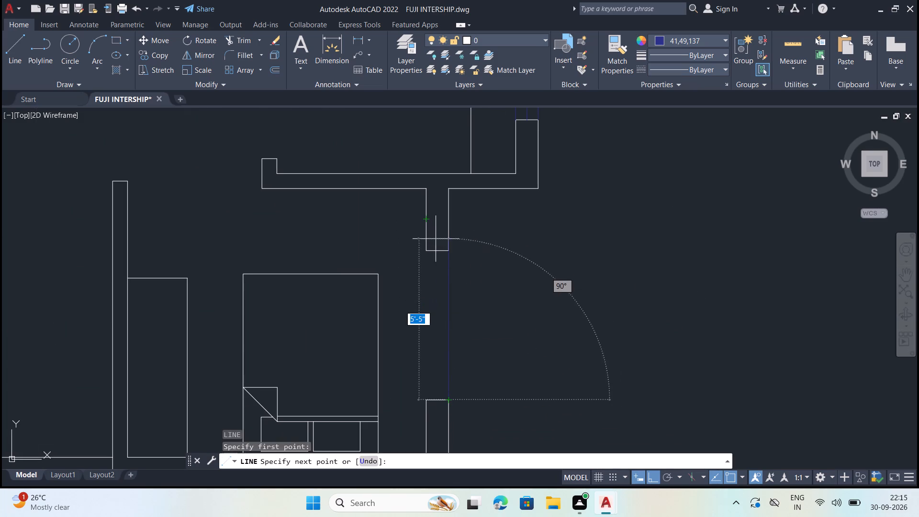
left_click(449, 251)
key("Return")
key("Return")
left_click(439, 402)
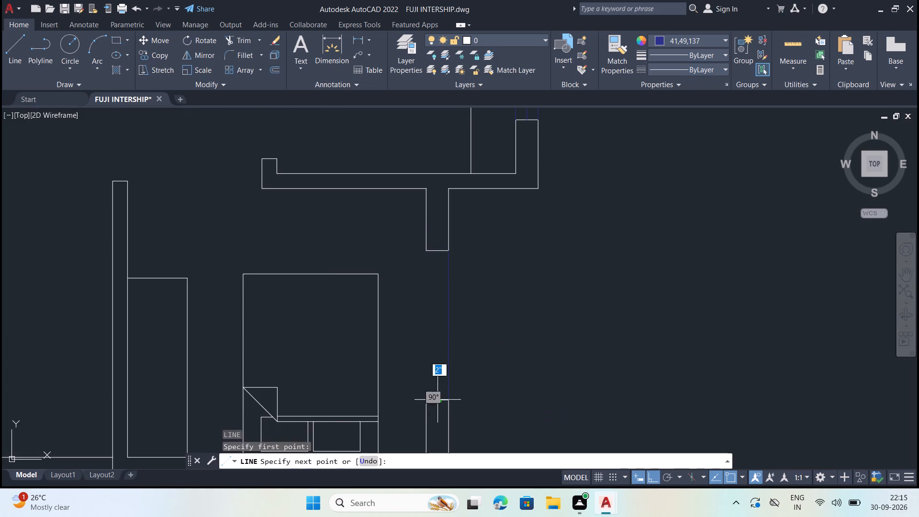
left_click(437, 249)
key("Return")
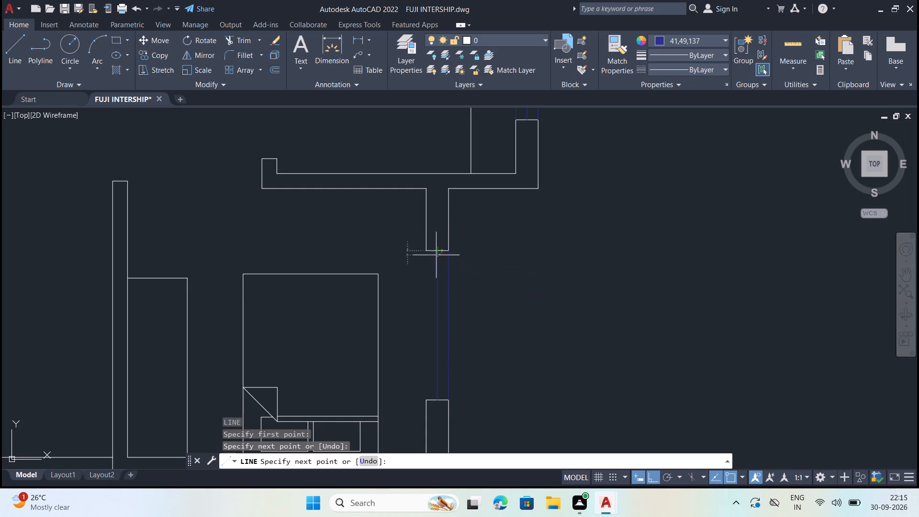
key("Return")
left_click(428, 397)
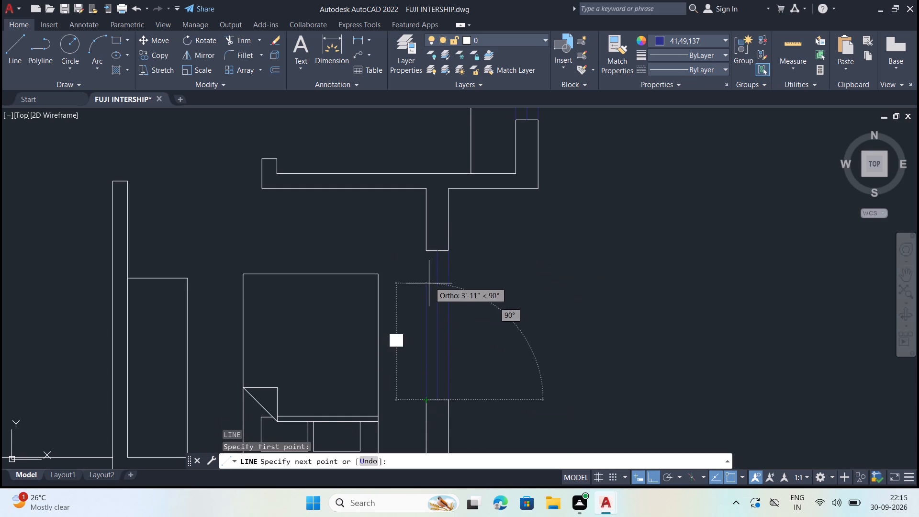
left_click(425, 248)
key("Return")
Draw the living-room window in the left wall opening beside the upper sofa as three lines, one on each wall face and one centred.
scroll(512, 301, "down", 3)
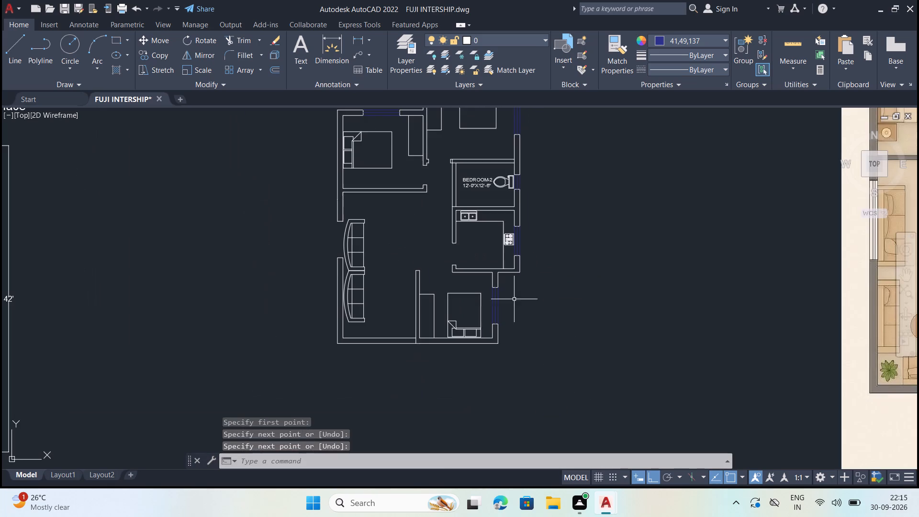
scroll(354, 221, "up", 2)
key("Return")
left_click(325, 218)
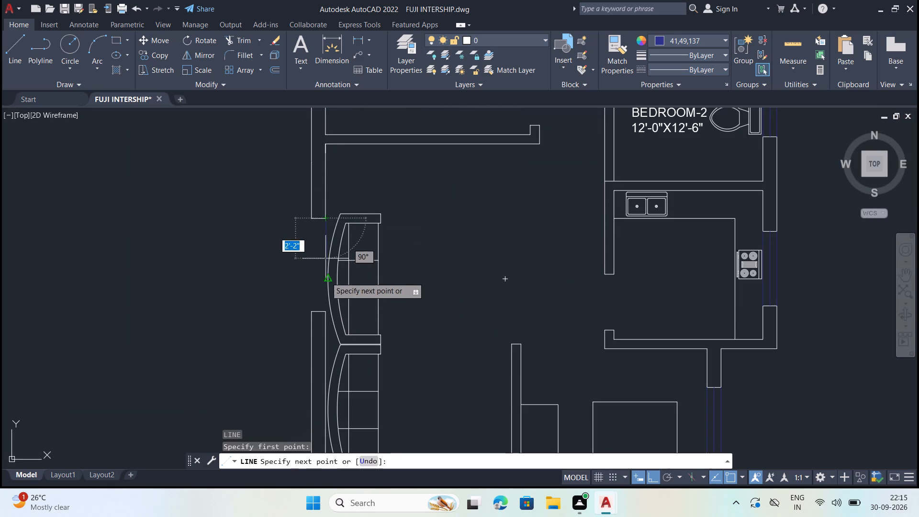
left_click(325, 311)
key("Return")
key("Return")
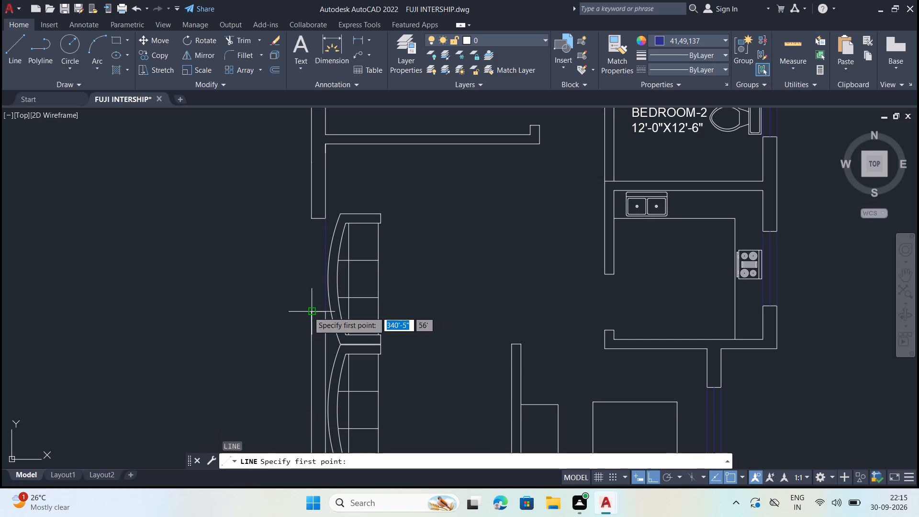
left_click(308, 312)
left_click(313, 217)
key("Return")
key("Return")
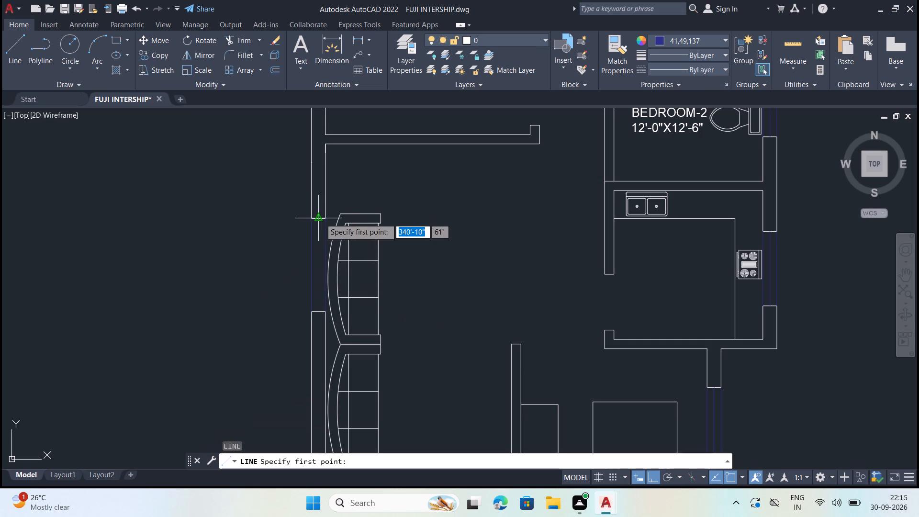
left_click(320, 218)
left_click(318, 314)
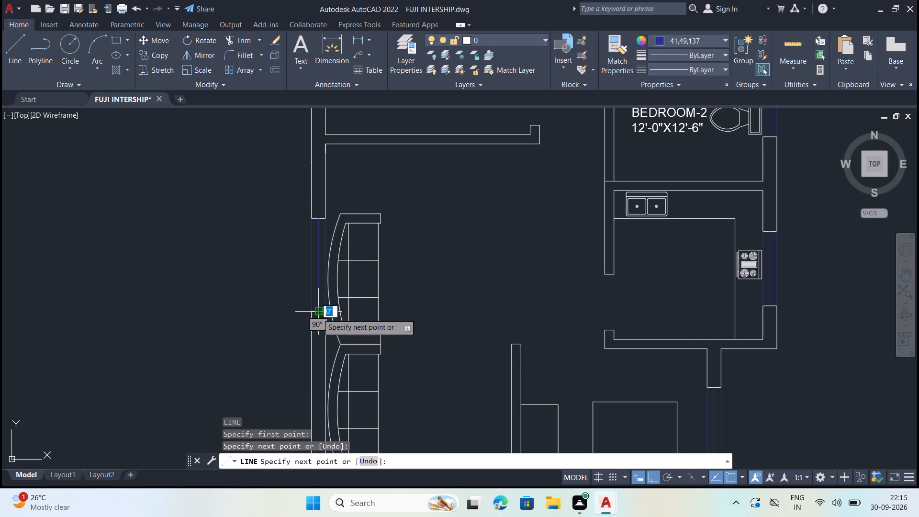
key("Return")
Offset the living-room window's centre line 0.6" to both sides.
scroll(363, 246, "down", 2)
scroll(460, 319, "down", 1)
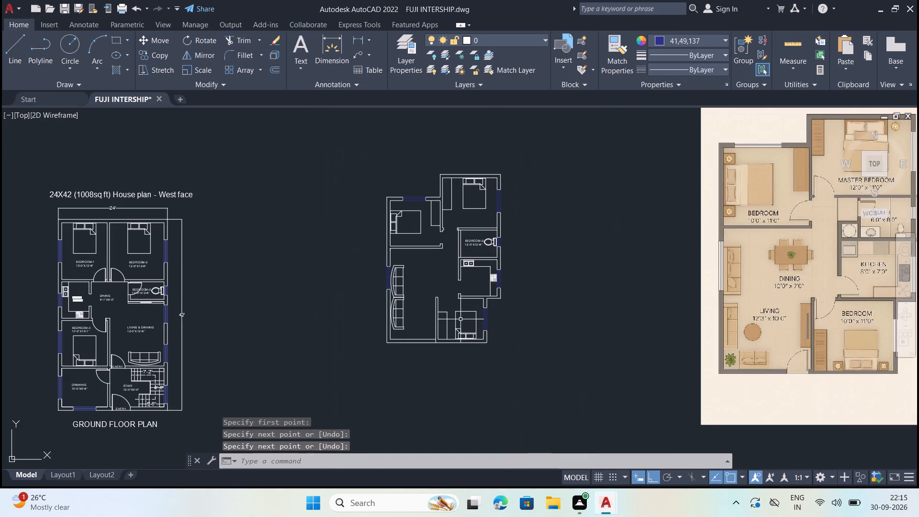
key("Escape")
key("o")
key("Return")
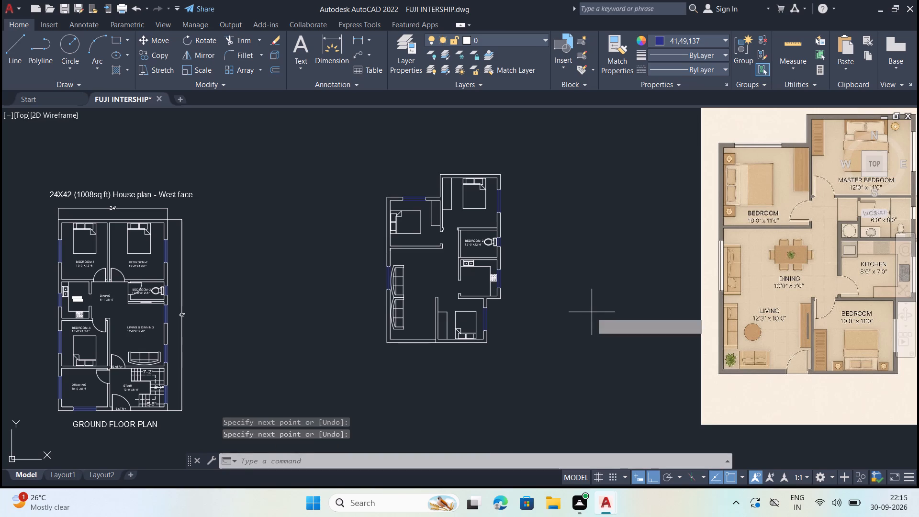
type("0.6\"")
key("shift+Return")
scroll(368, 320, "up", 1)
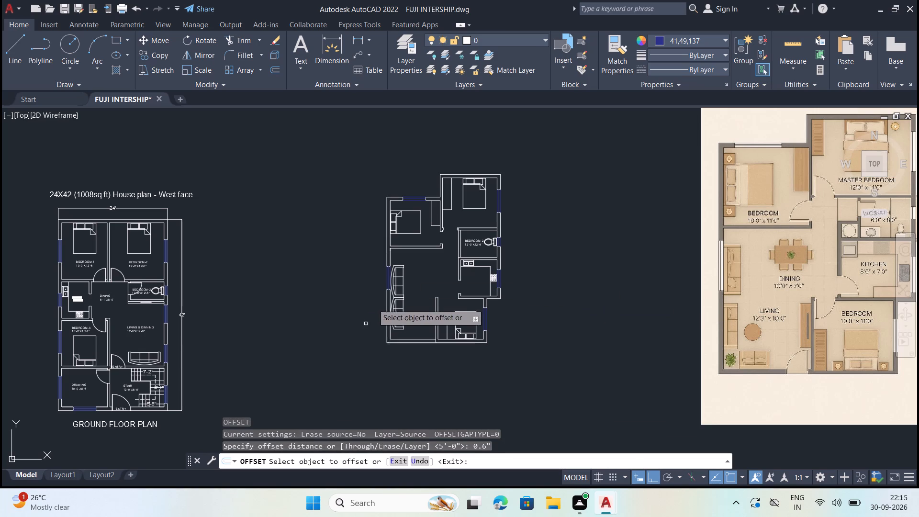
scroll(374, 303, "up", 3)
scroll(324, 278, "up", 1)
left_click(376, 279)
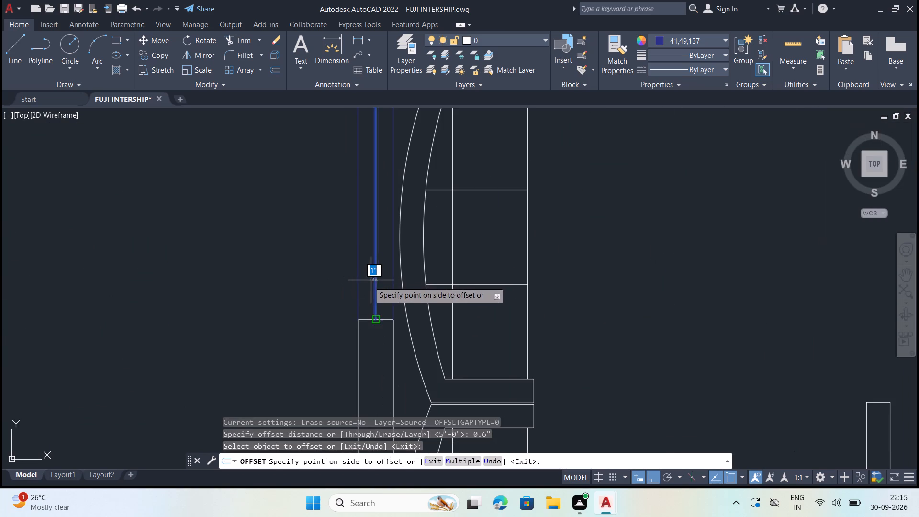
left_click(365, 283)
scroll(374, 286, "up", 1)
left_click(376, 285)
left_click(398, 287)
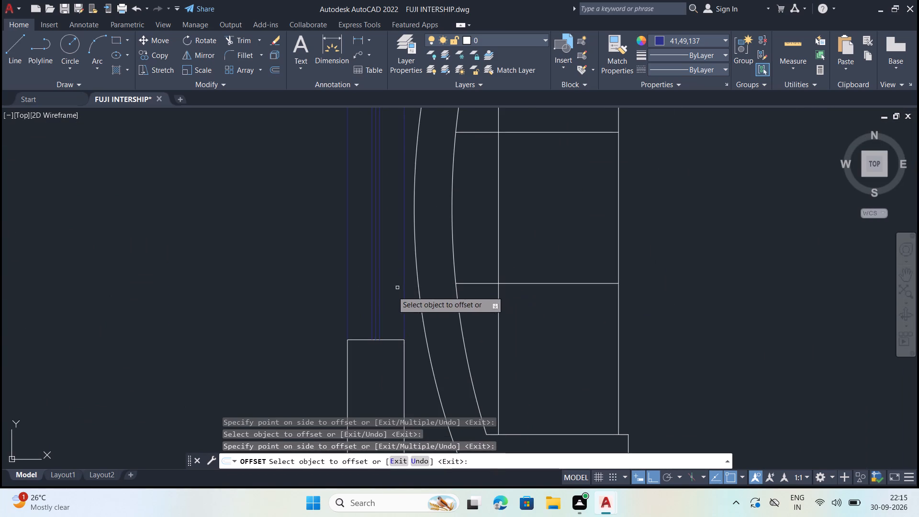
Offset the lower-right bedroom window's centre line 0.6" to both sides.
scroll(251, 236, "down", 4)
scroll(521, 354, "up", 5)
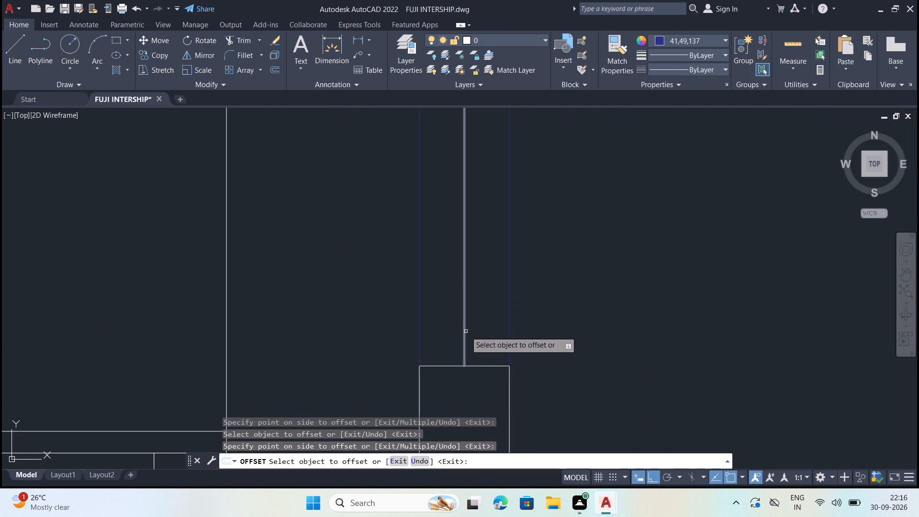
left_click(466, 331)
left_click(481, 332)
left_click(464, 335)
left_click_drag(428, 343, 432, 342)
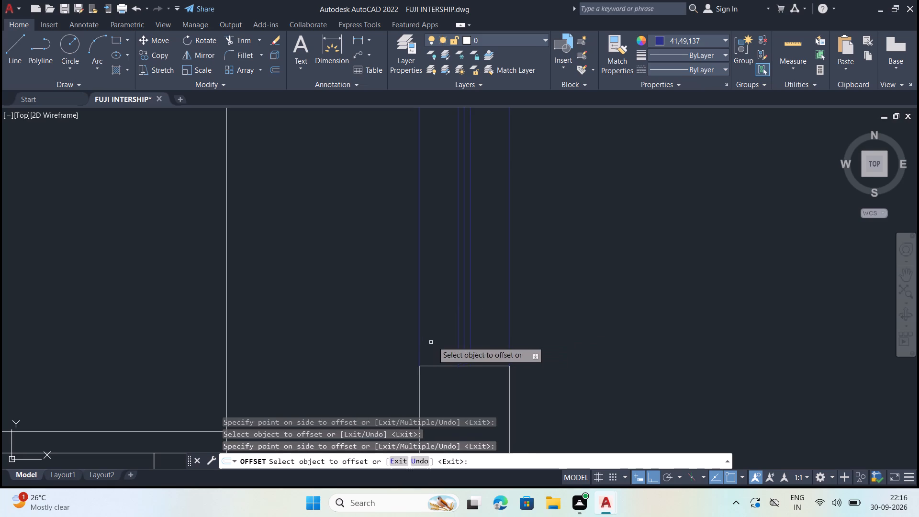
Offset the centre line of the kitchen window beside the stove 0.6" to both sides.
scroll(449, 381, "down", 4)
scroll(493, 158, "up", 4)
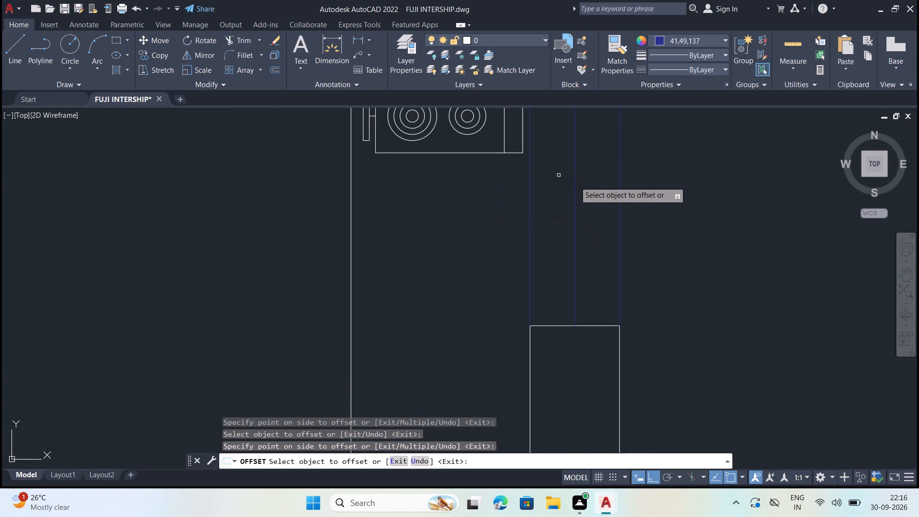
left_click(575, 213)
left_click(597, 219)
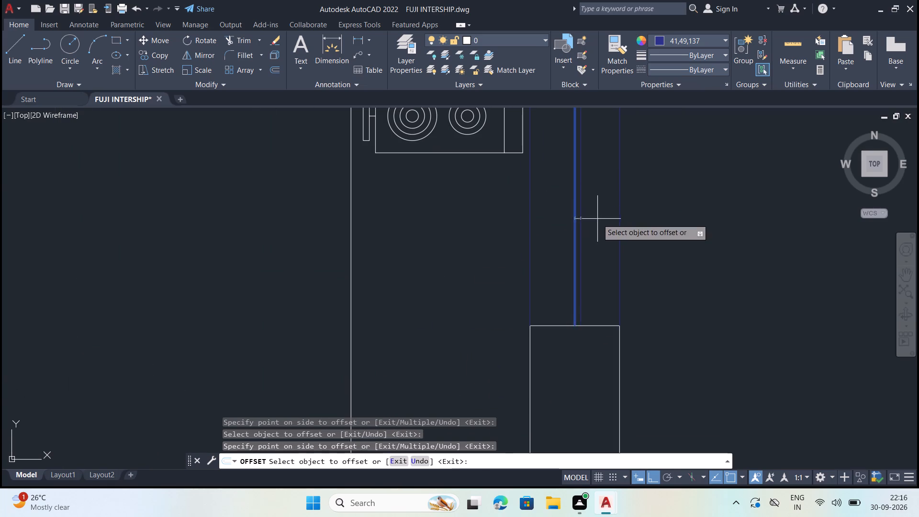
left_click(575, 225)
left_click(549, 237)
Offset the centre line of the bathroom window behind the toilet 0.6" to both sides.
scroll(542, 301, "down", 5)
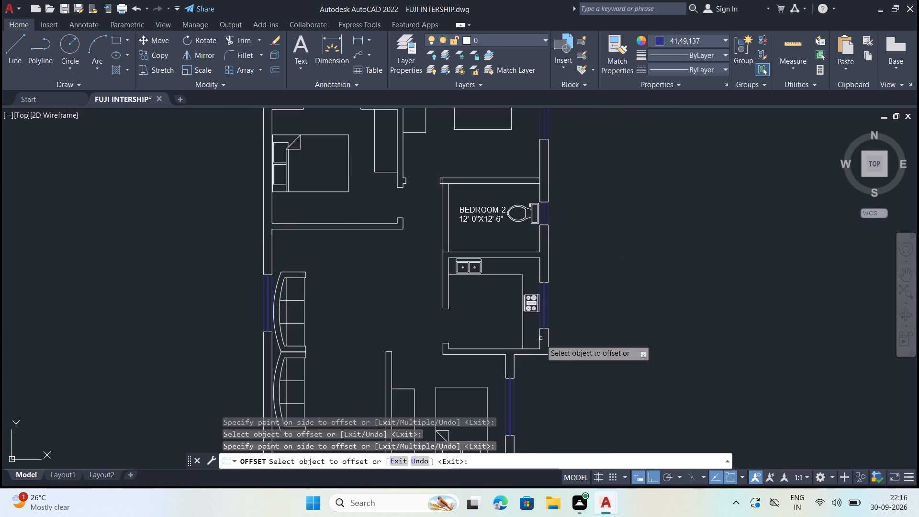
scroll(529, 208, "up", 5)
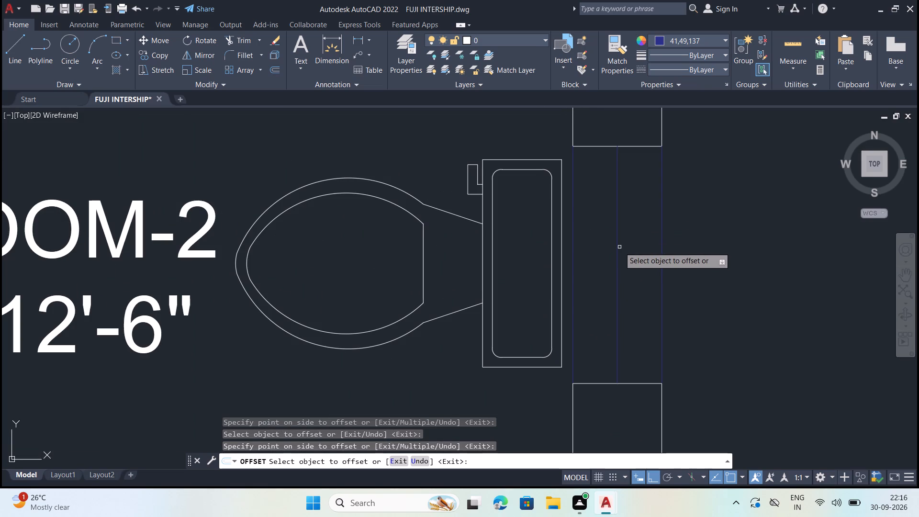
left_click(619, 247)
left_click(628, 247)
left_click(618, 249)
left_click(592, 249)
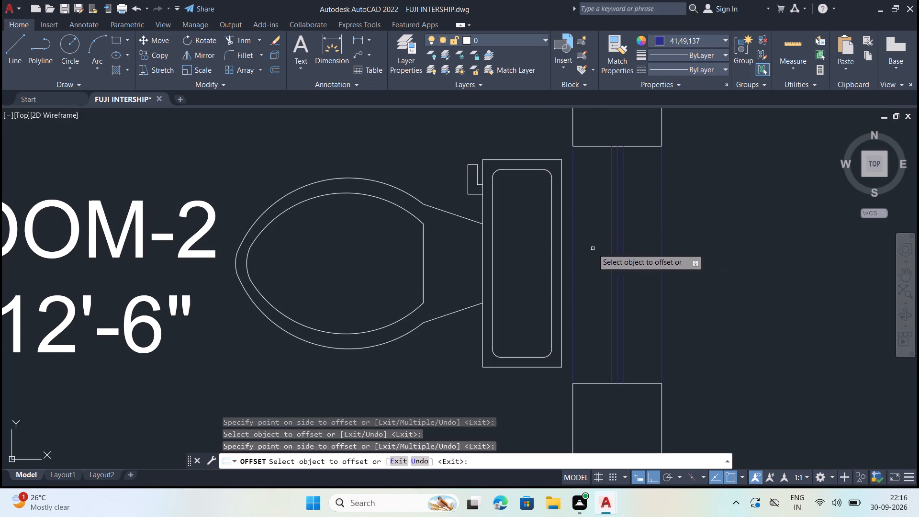
Offset the upper-right bedroom window's centre line 0.6" to both sides.
scroll(574, 332, "down", 4)
scroll(578, 240, "up", 5)
scroll(583, 298, "down", 5)
scroll(571, 192, "up", 3)
left_click(603, 213)
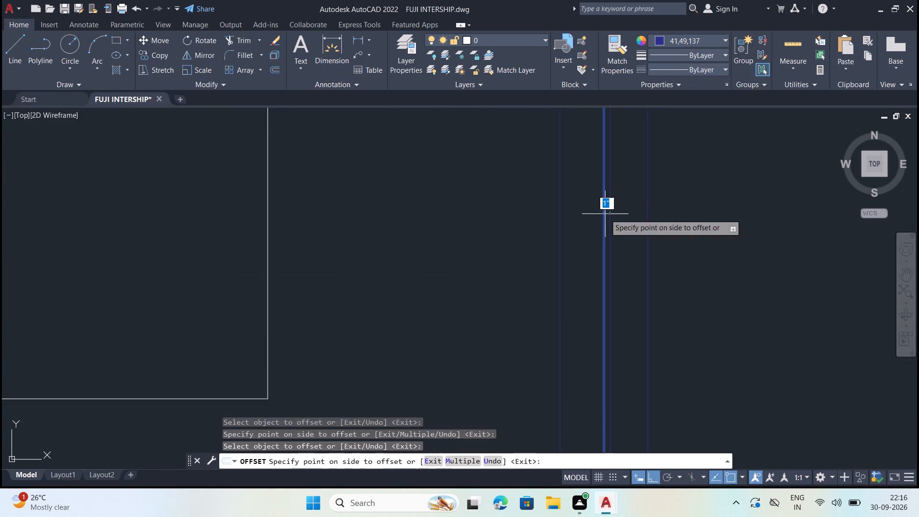
left_click(616, 216)
left_click(603, 220)
left_click(566, 224)
Offset the upper-left bedroom window's horizontal centre line 0.6" above and below, and end the Offset command.
scroll(580, 303, "down", 4)
scroll(275, 293, "up", 3)
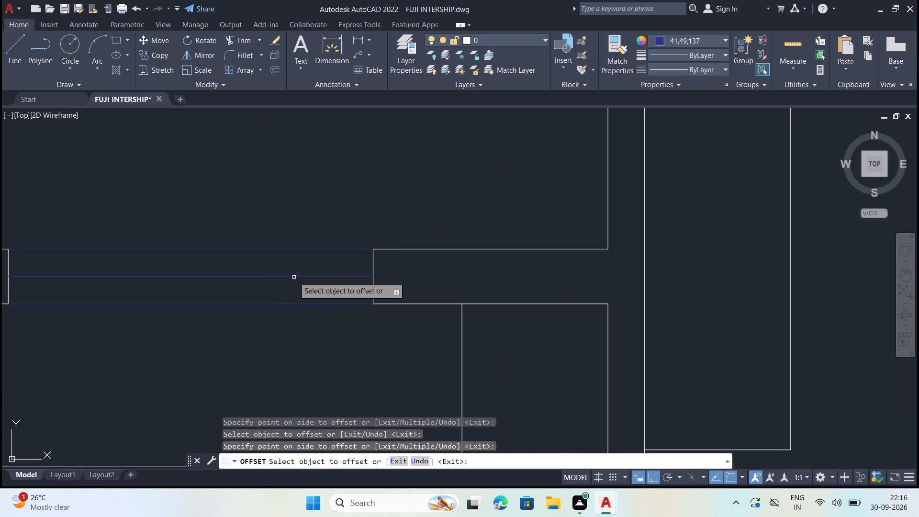
left_click(294, 277)
left_click(305, 265)
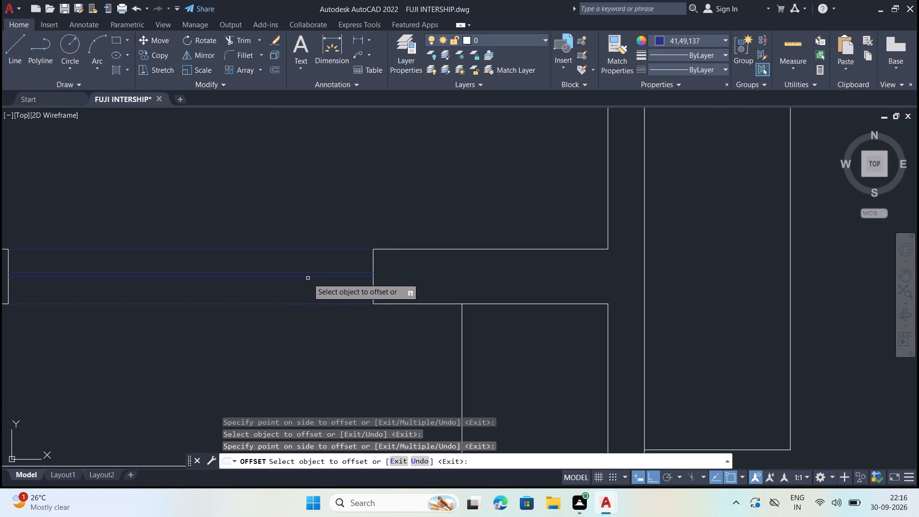
left_click(310, 277)
left_click(310, 293)
scroll(447, 207, "down", 5)
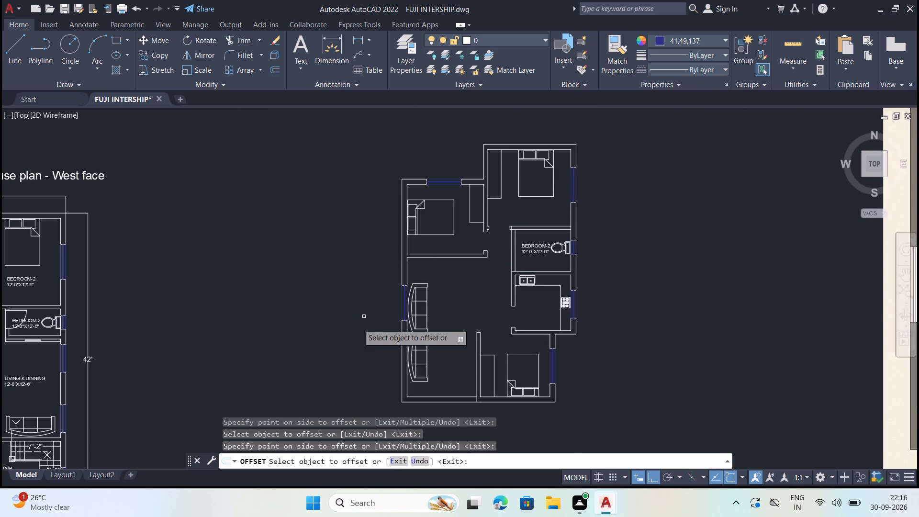
scroll(389, 314, "up", 4)
key("Escape")
Erase the original centre lines of the living-room and lower-right bedroom windows, keeping the offset pairs.
scroll(479, 186, "up", 3)
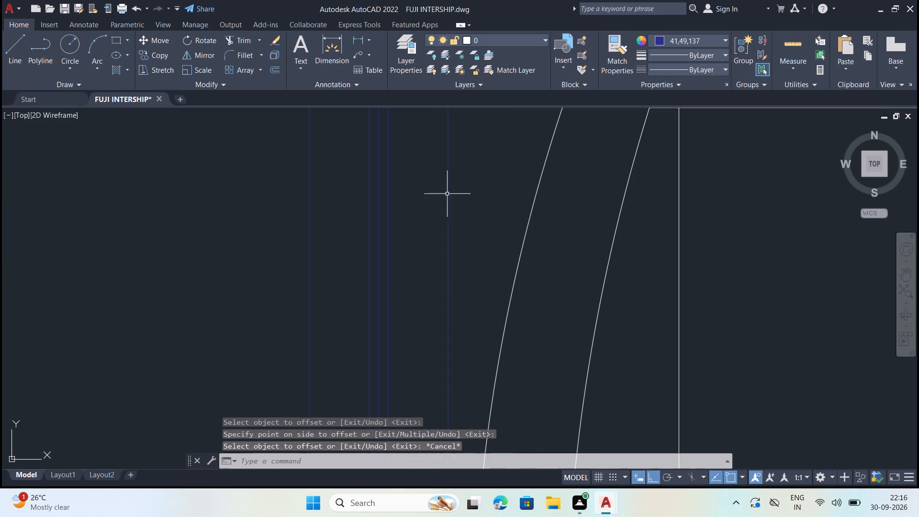
left_click(378, 228)
key("Delete")
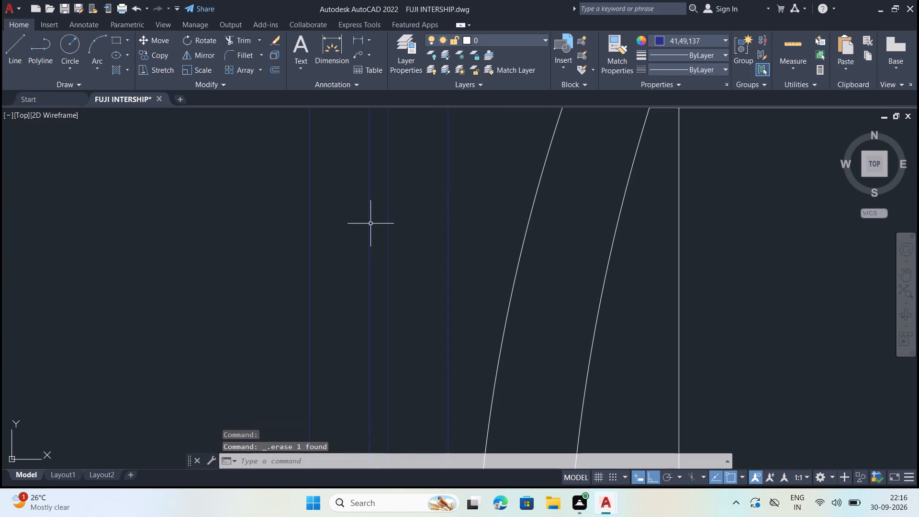
scroll(333, 211, "down", 5)
scroll(398, 225, "down", 1)
scroll(611, 356, "up", 4)
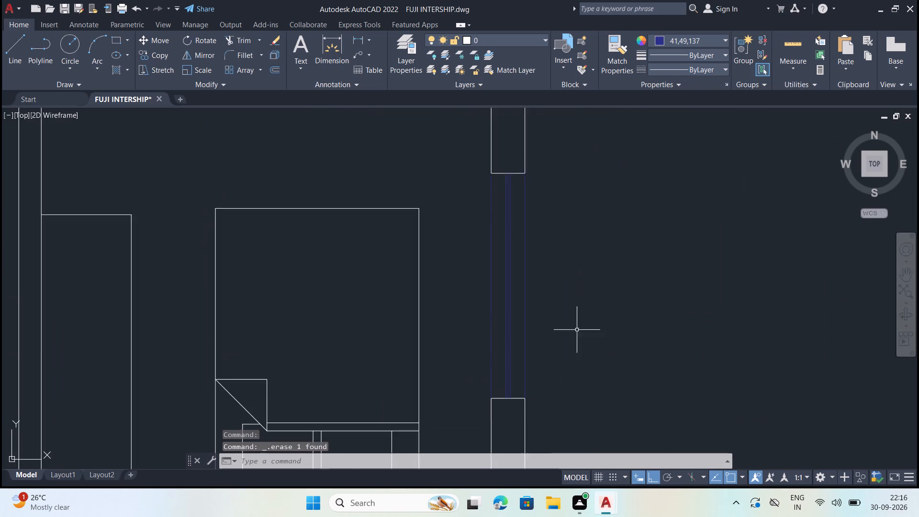
scroll(442, 324, "up", 3)
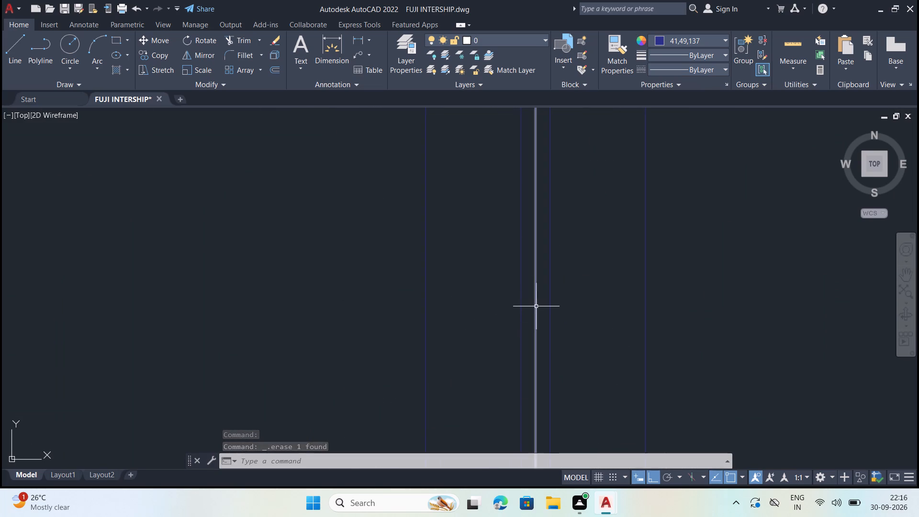
left_click(536, 307)
key("Delete")
Erase the original centre lines of the kitchen and bathroom windows, keeping the offset pairs.
scroll(506, 346, "down", 6)
scroll(562, 227, "up", 3)
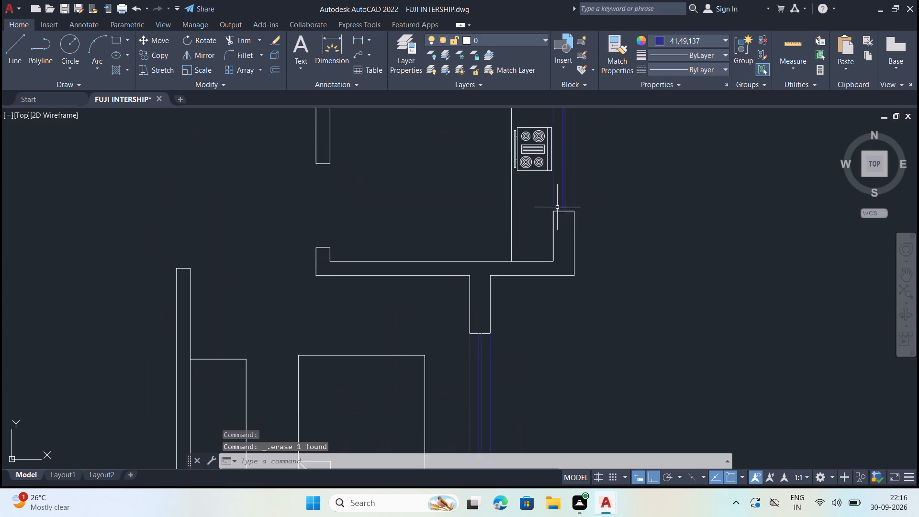
scroll(557, 202, "up", 3)
left_click(617, 225)
key("Delete")
scroll(577, 377, "down", 6)
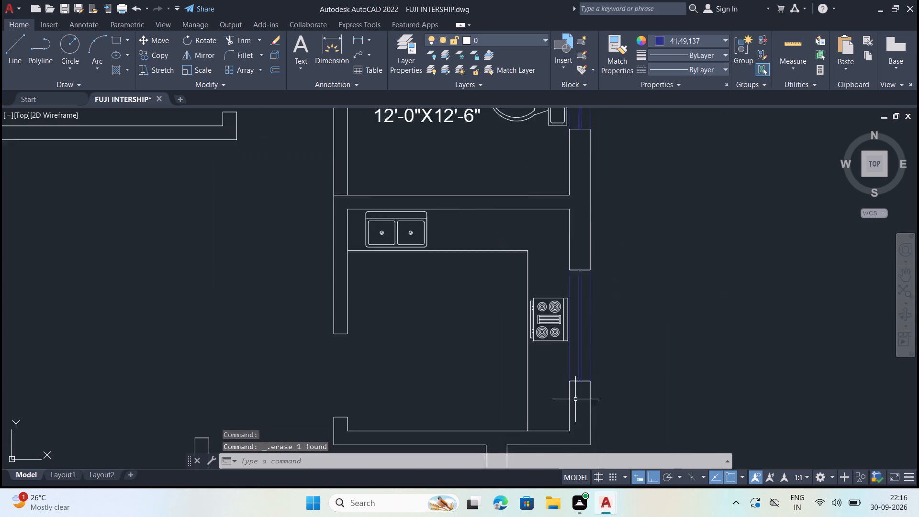
scroll(603, 199, "up", 5)
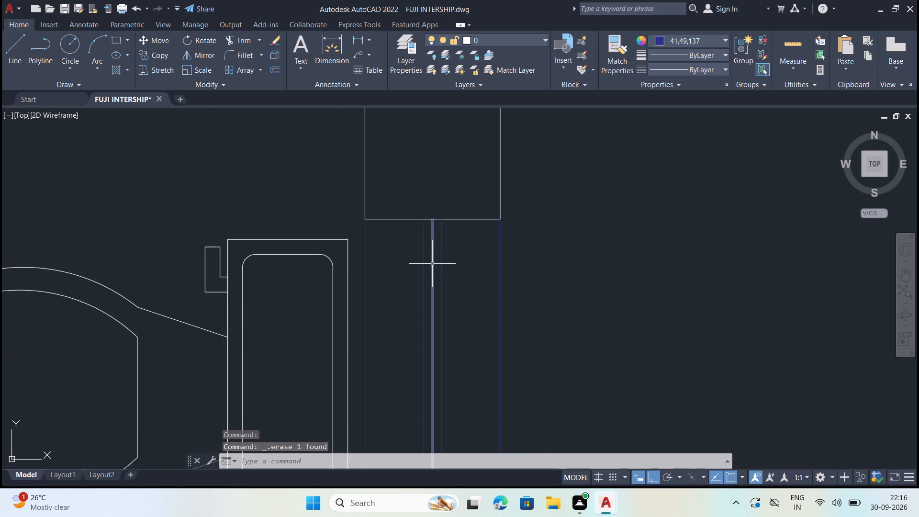
left_click(433, 263)
key("Delete")
Erase the original centre line of the upper-right bedroom window between its two offset lines.
scroll(547, 359, "down", 6)
scroll(549, 193, "up", 5)
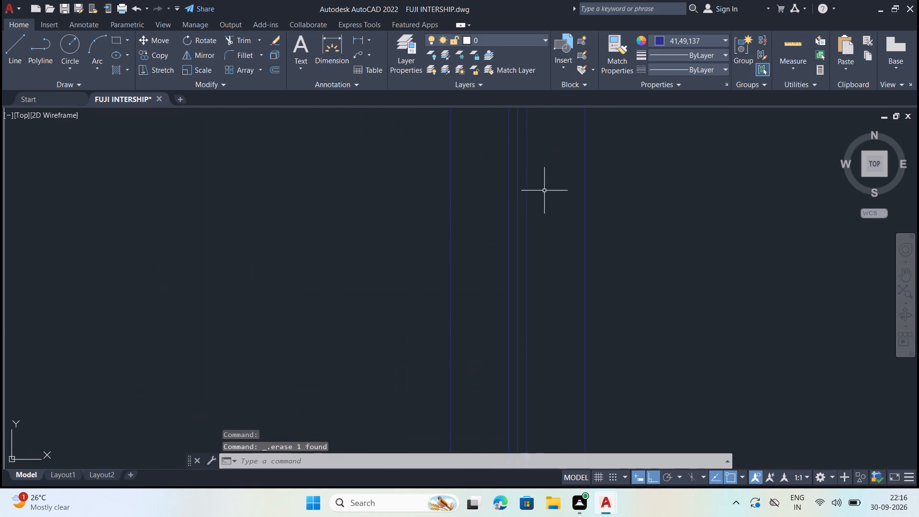
left_click(517, 202)
key("Delete")
scroll(652, 278, "down", 5)
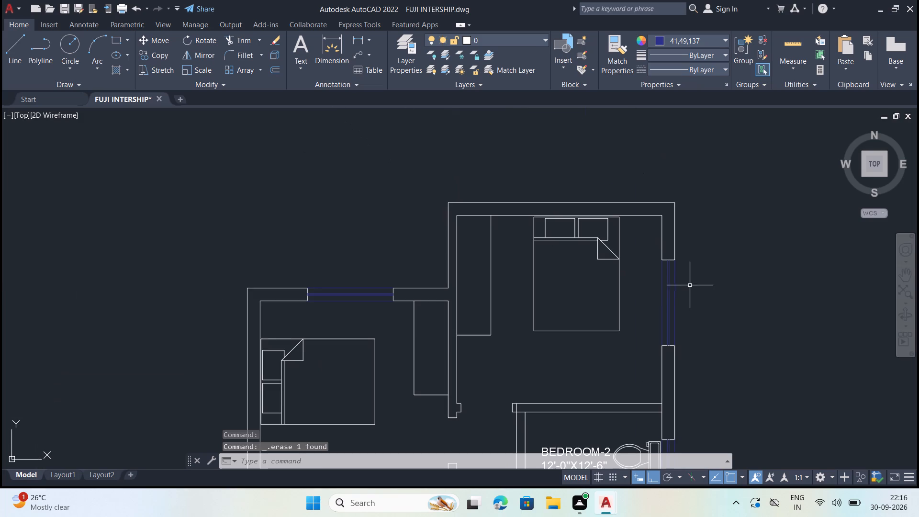
Erase the original centre line of the upper-left bedroom window, keeping its offset pair.
scroll(278, 313, "up", 5)
scroll(426, 261, "up", 1)
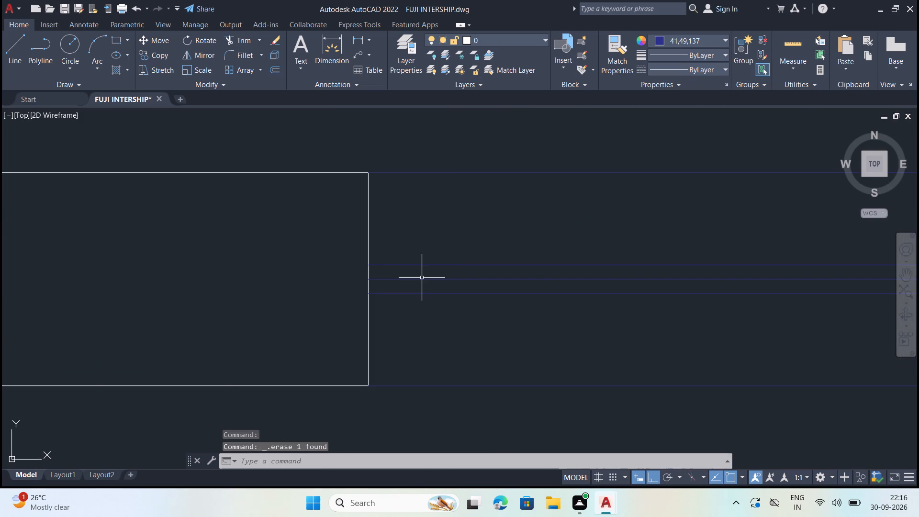
left_click(422, 278)
key("Delete")
Offset the living-room face of the lower-right bedroom's partition wall 6" into the living room.
scroll(414, 275, "down", 4)
scroll(475, 231, "down", 2)
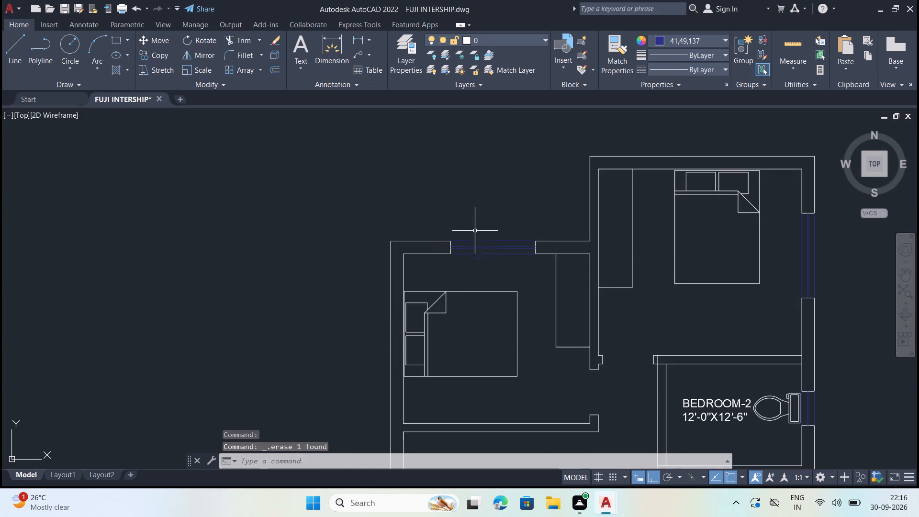
scroll(499, 225, "down", 3)
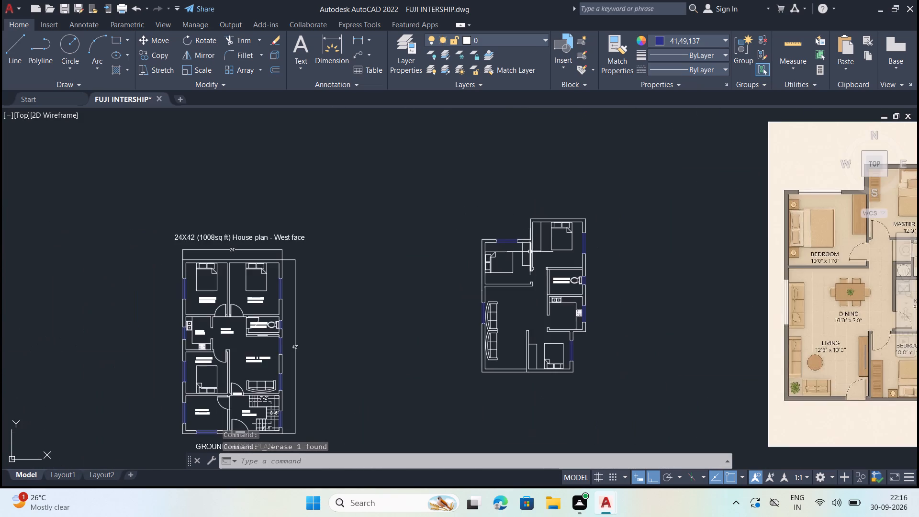
scroll(530, 252, "down", 1)
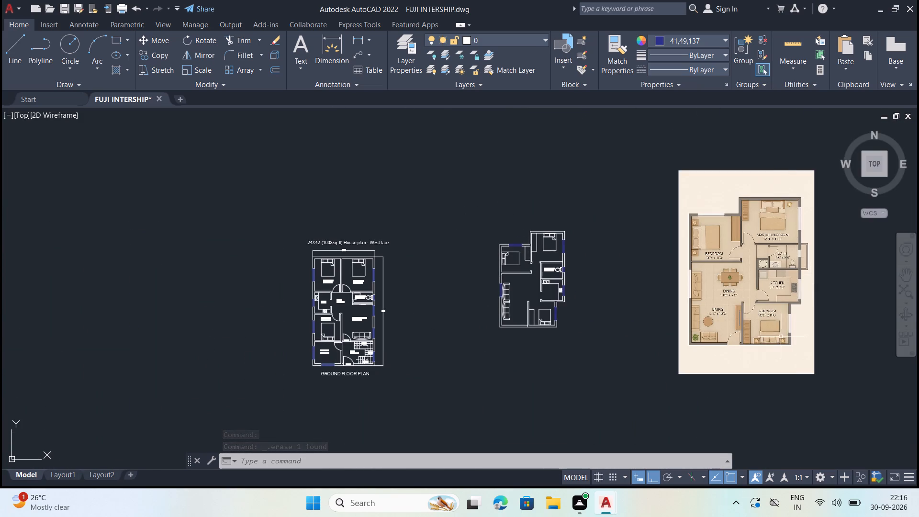
scroll(777, 342, "up", 1)
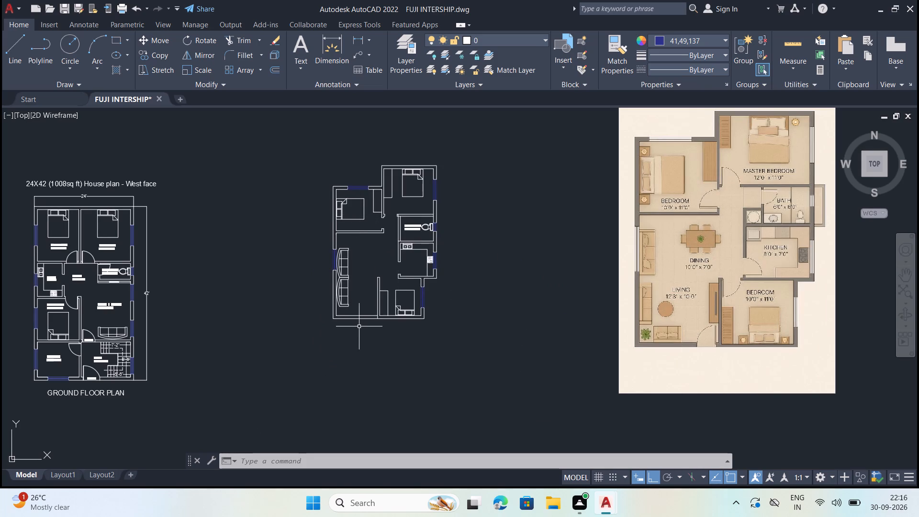
scroll(369, 325, "up", 3)
key("o")
key("Return")
type("6\"")
key("shift+Return")
scroll(404, 292, "up", 1)
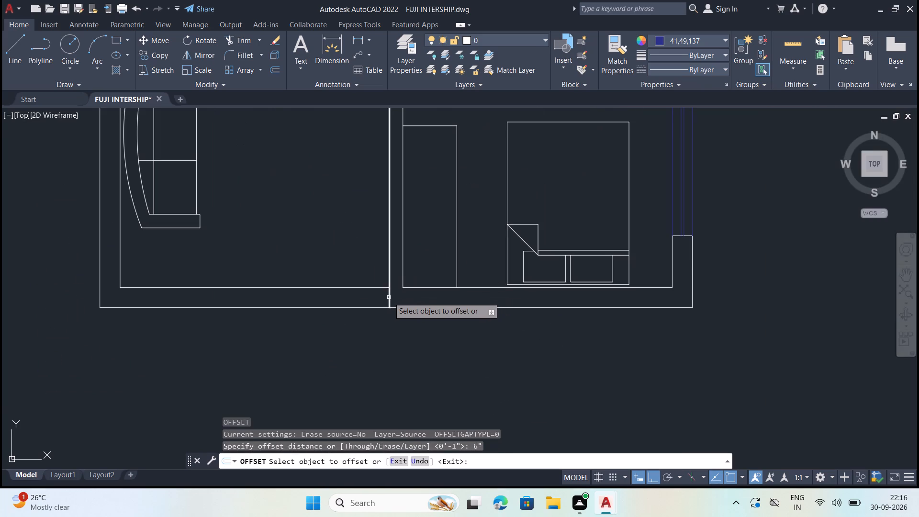
left_click(389, 297)
left_click(382, 299)
key("Escape")
Offset the new line beside the partition a further 3' into the living room to mark the main door width.
key("o")
key("Return")
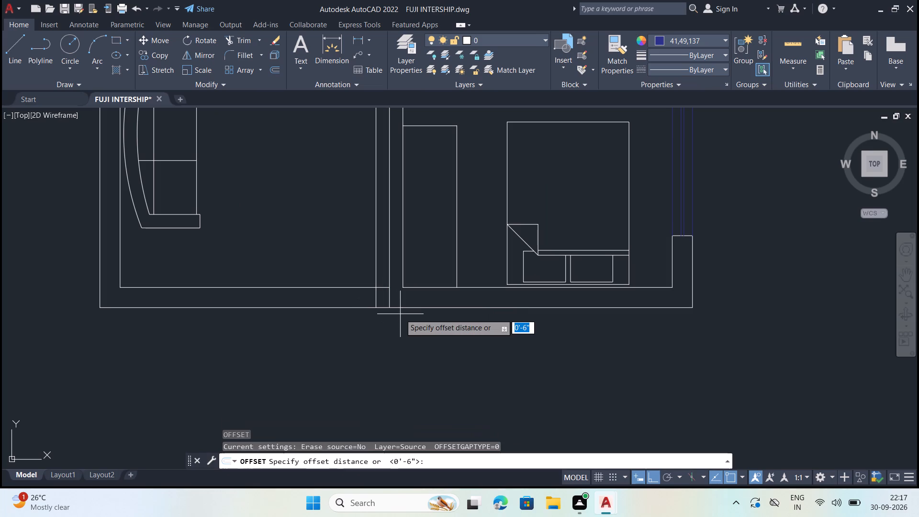
type("3'")
key("Return")
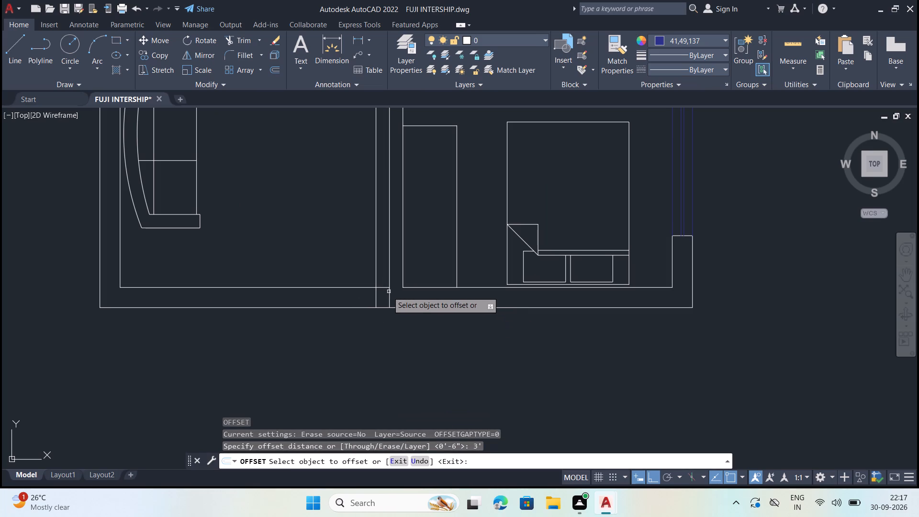
left_click(377, 281)
left_click(268, 241)
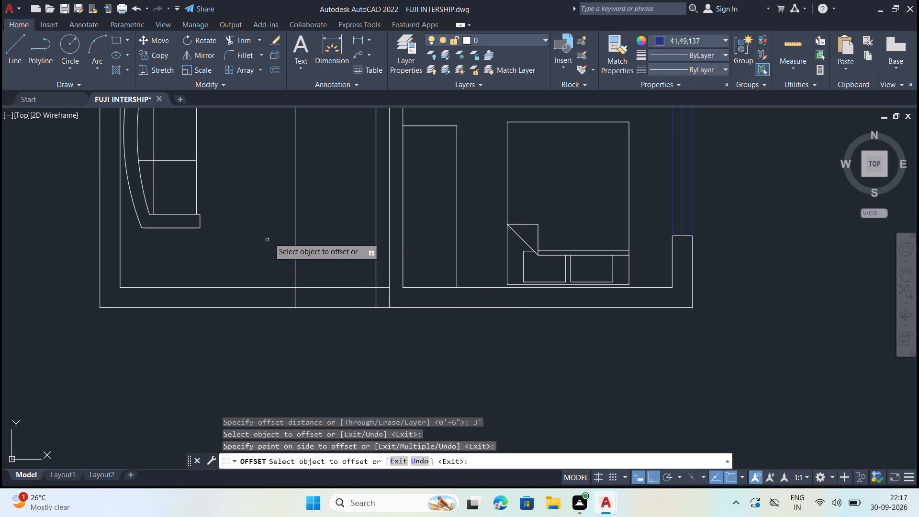
key("Escape")
Trim the two offset lines to the bottom wall's thickness and cut out the wall between them for the main door opening.
type("tr")
key("Return")
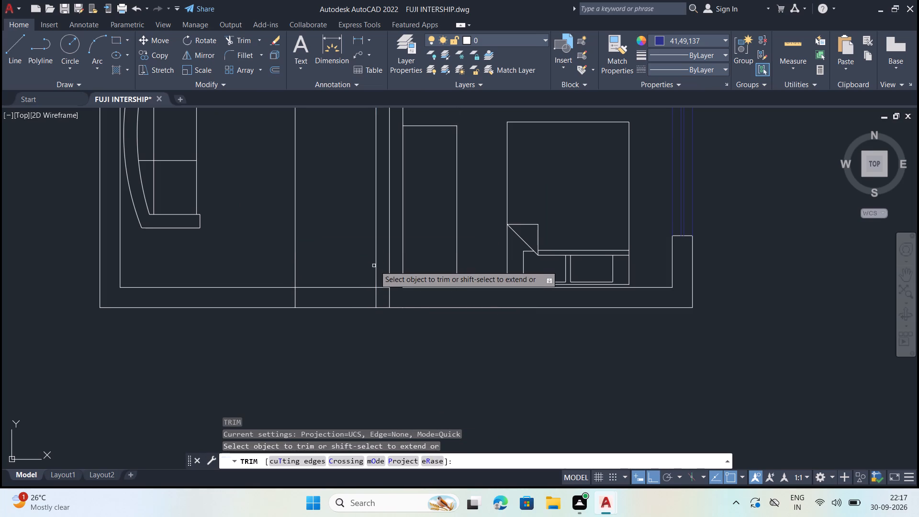
left_click(376, 266)
left_click_drag(352, 259, 347, 258)
left_click(265, 240)
left_click_drag(333, 282, 331, 289)
left_click(318, 338)
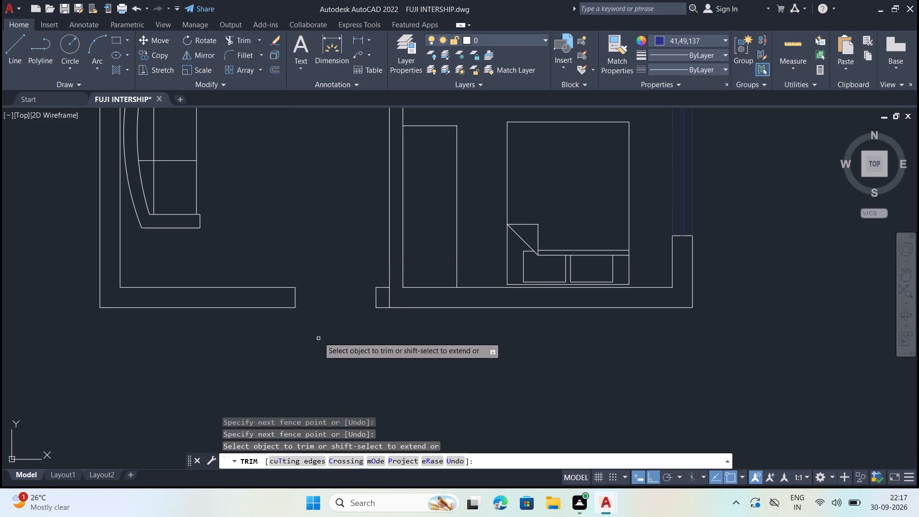
scroll(318, 336, "down", 3)
key("Escape")
Draw a short horizontal line across the bathroom's left wall as a door-opening mark.
scroll(291, 321, "down", 2)
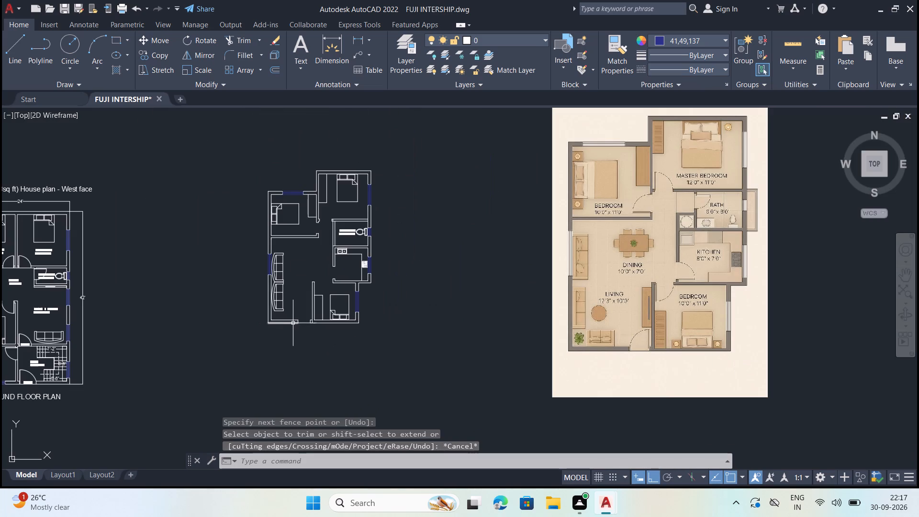
scroll(323, 251, "up", 2)
scroll(335, 345, "down", 1)
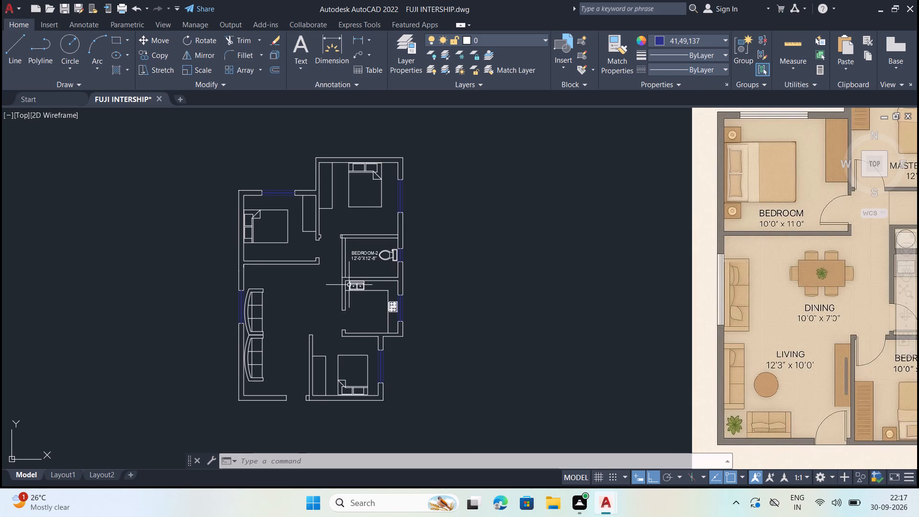
scroll(350, 269, "up", 3)
key("l")
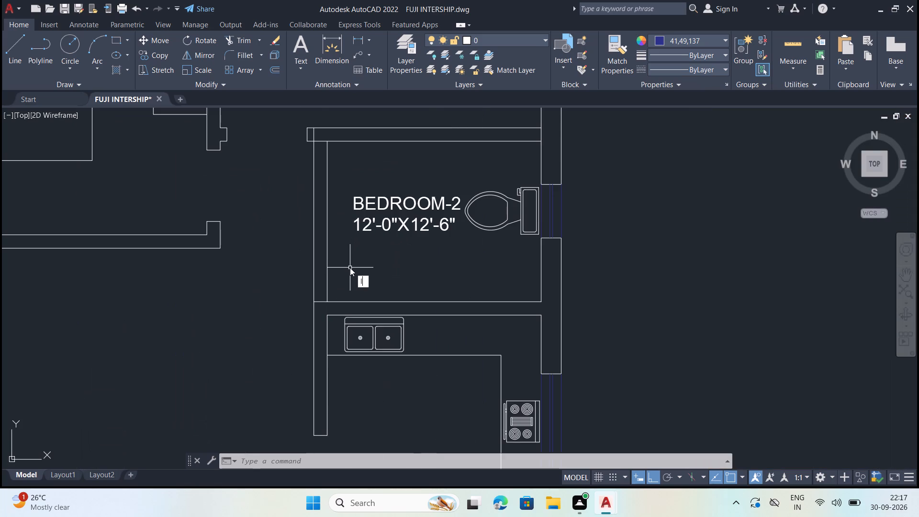
key("Return")
scroll(325, 278, "down", 5)
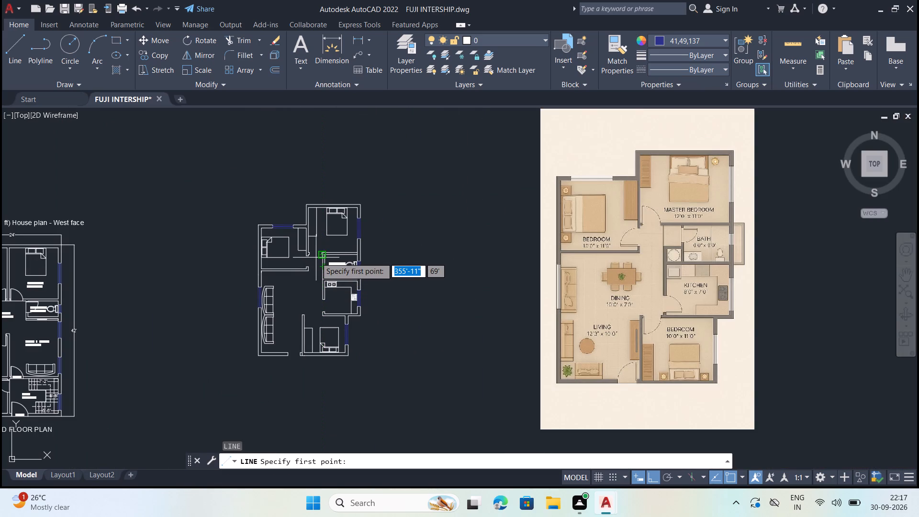
scroll(299, 244, "up", 2)
scroll(344, 294, "up", 2)
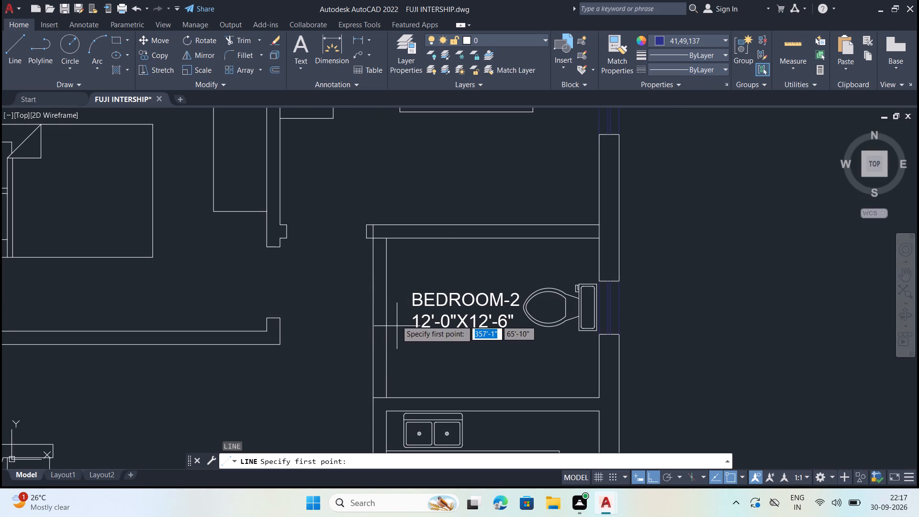
left_click(396, 320)
left_click(347, 323)
key("Escape")
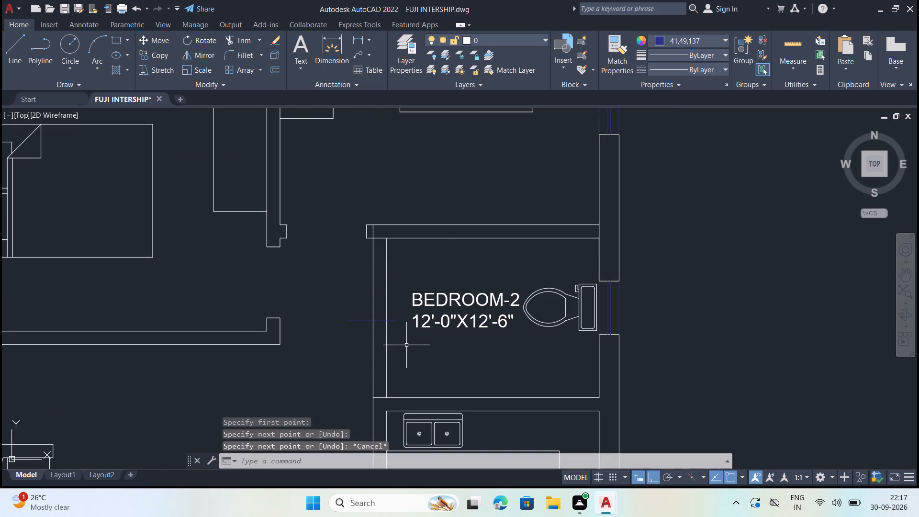
Offset the short line across the bathroom's left wall 3' upward.
key("o")
key("Return")
type("3'")
key("Return")
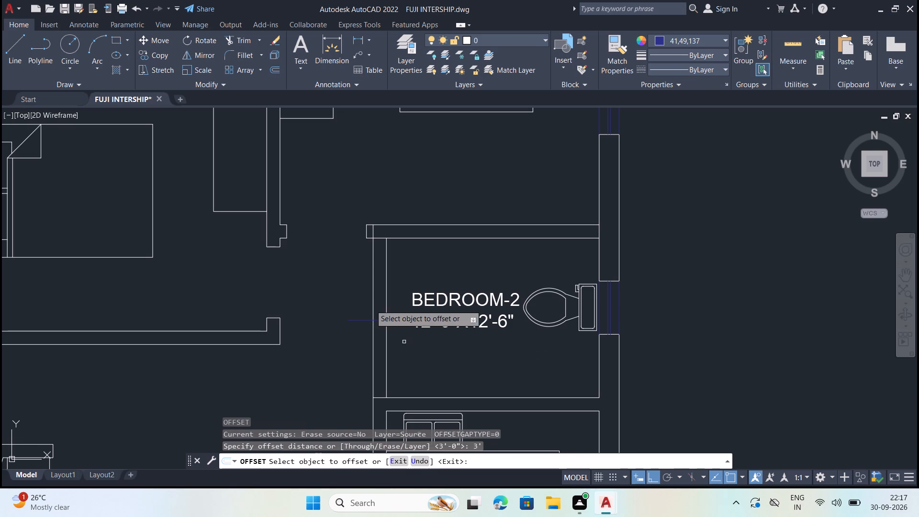
left_click(366, 321)
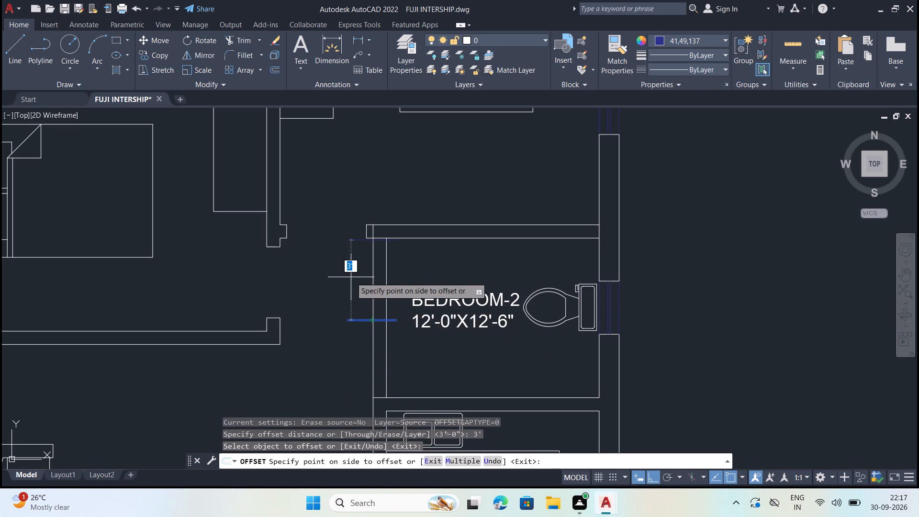
key("Escape")
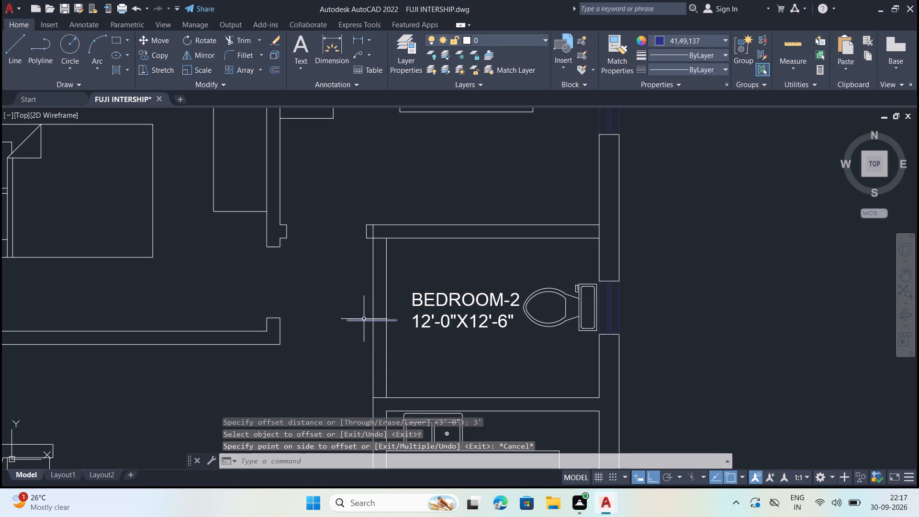
key("Return")
key("Return")
left_click_drag(362, 321, 363, 317)
left_click(363, 281)
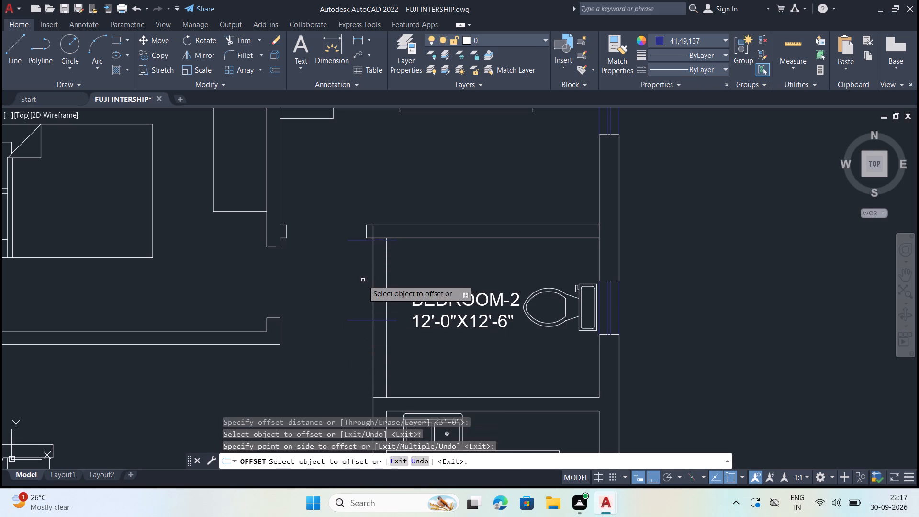
key("Escape")
Move both bathroom door-opening lines about 6" straight down.
scroll(360, 241, "up", 1)
left_click(353, 224)
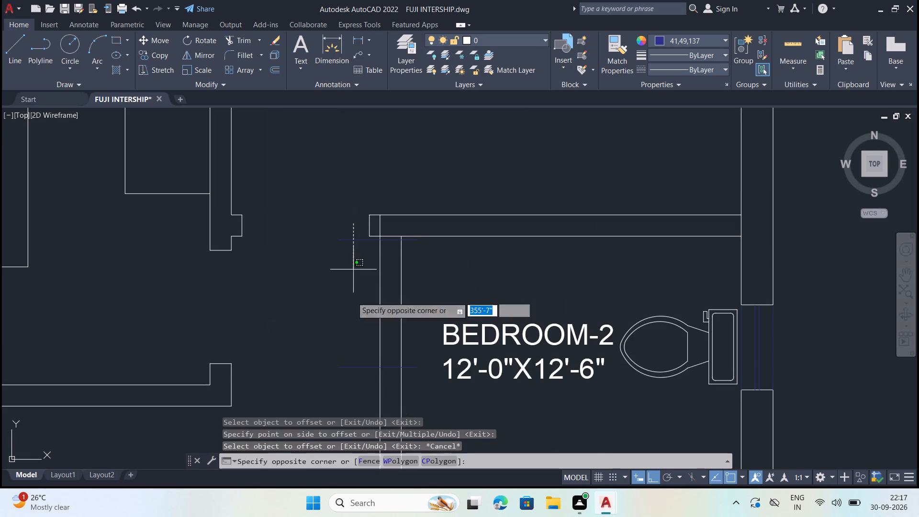
left_click_drag(331, 389, 333, 383)
right_click(318, 274)
left_click(358, 284)
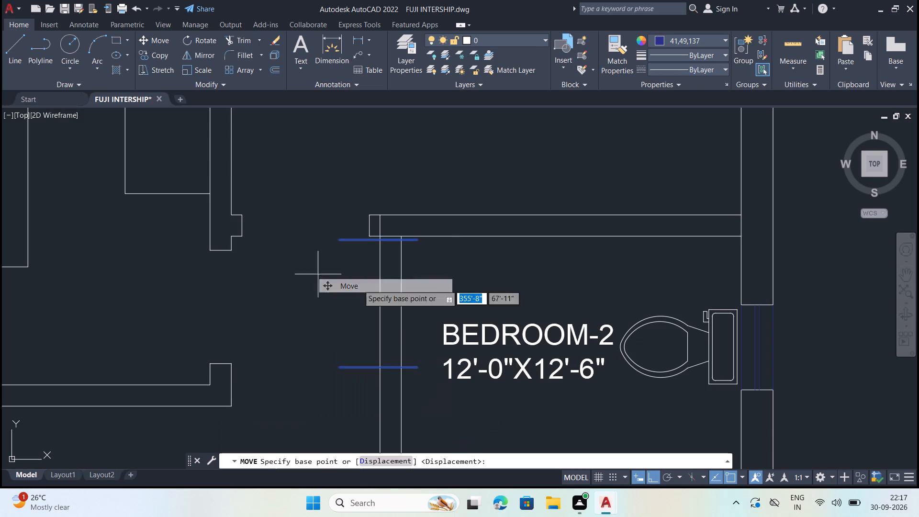
scroll(368, 310, "up", 1)
left_click(364, 296)
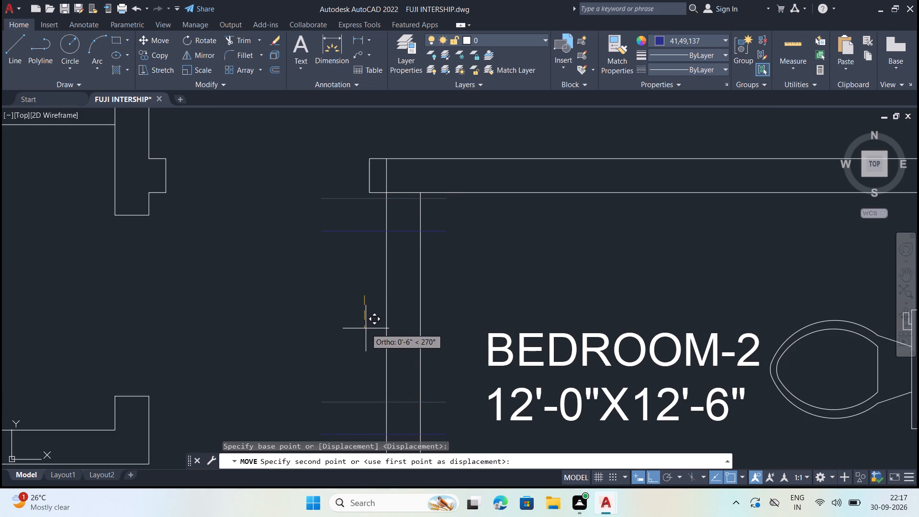
left_click(366, 328)
Trim the bathroom's left wall between the two opening lines and remove the line ends overhanging the wall.
scroll(372, 291, "down", 2)
type("tr")
key("Return")
scroll(389, 312, "up", 2)
left_click(417, 308)
left_click(339, 310)
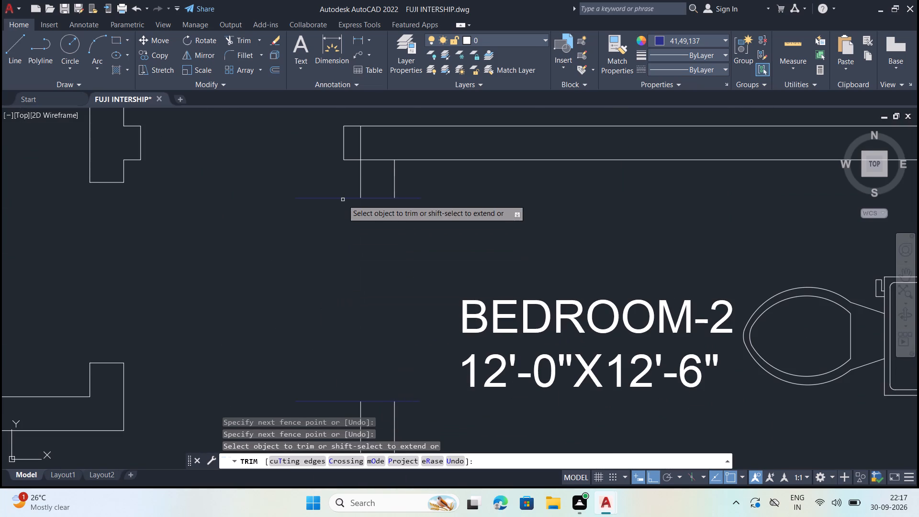
left_click(343, 200)
left_click(416, 196)
scroll(403, 281, "down", 2)
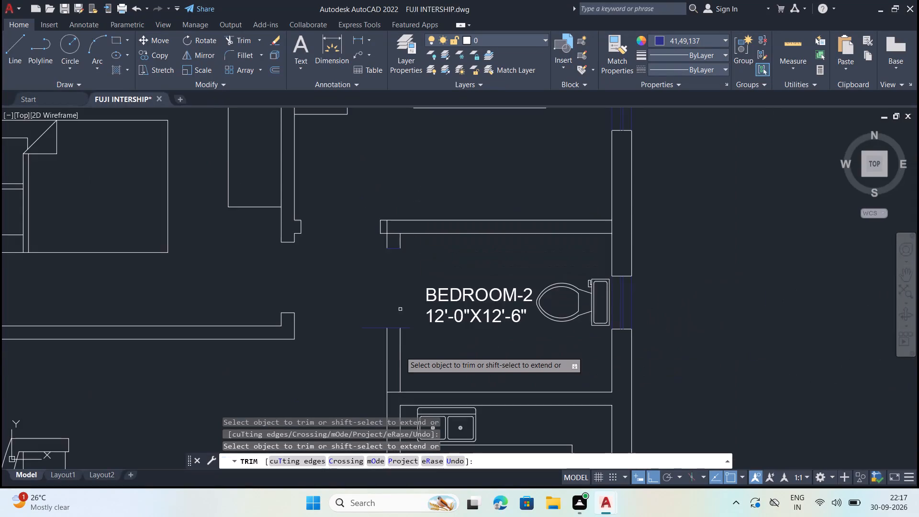
scroll(402, 352, "up", 2)
left_click(403, 302)
left_click_drag(343, 287, 342, 292)
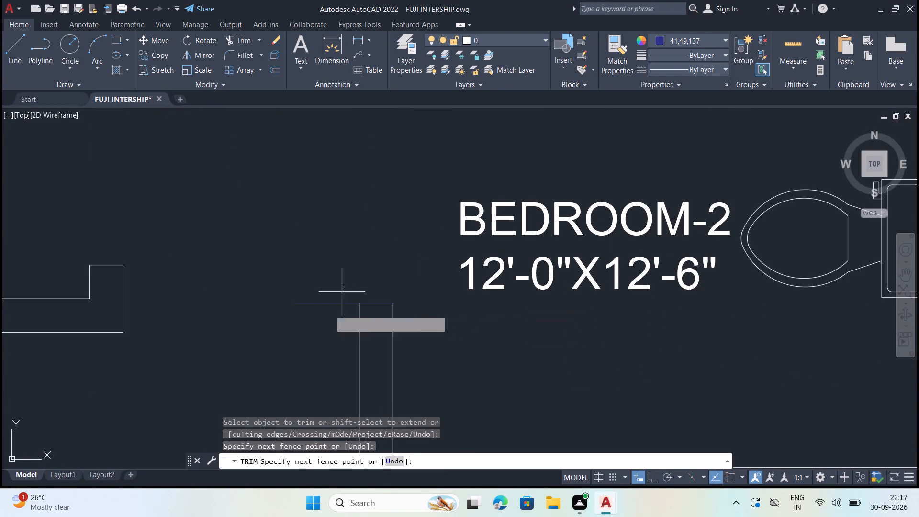
left_click(327, 315)
scroll(330, 310, "down", 8)
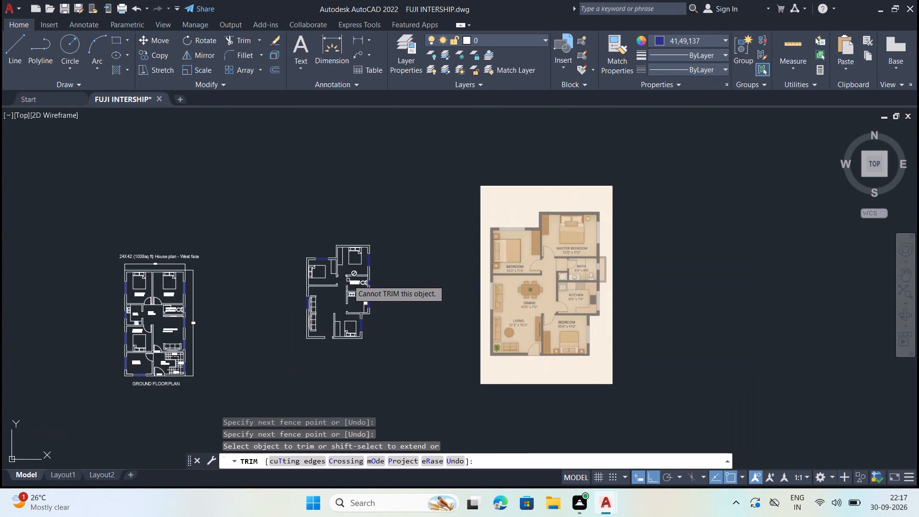
scroll(338, 296, "up", 5)
key("Escape")
Change the bathroom door-opening end lines and adjoining wall lines to white (255,255,255).
scroll(380, 314, "up", 1)
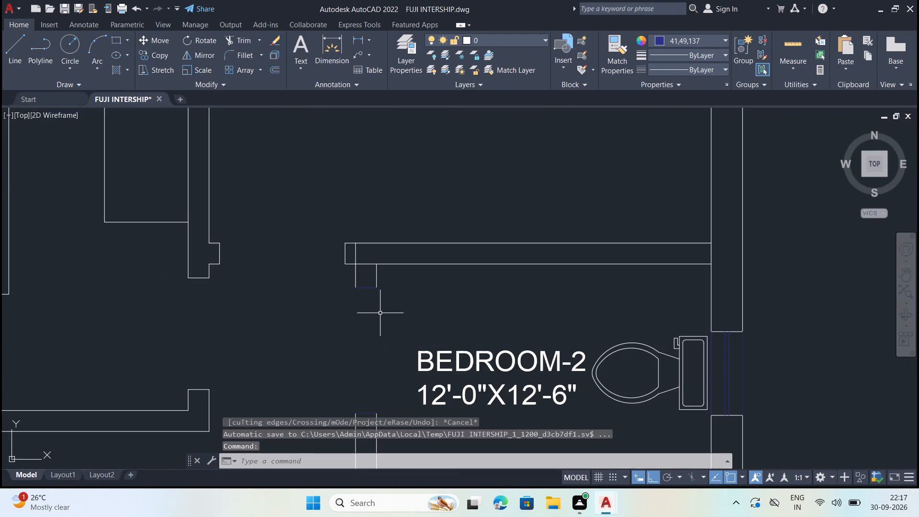
left_click(401, 285)
scroll(352, 346, "down", 3)
left_click(346, 366)
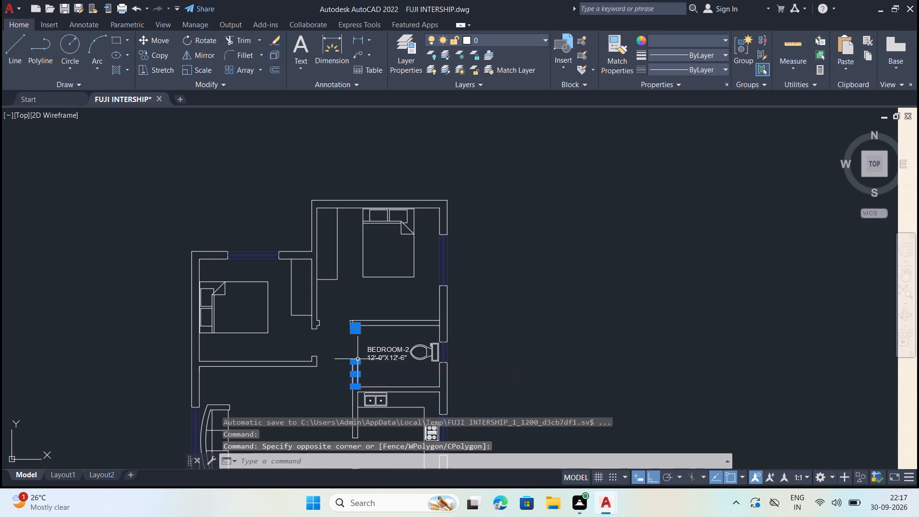
left_click(663, 40)
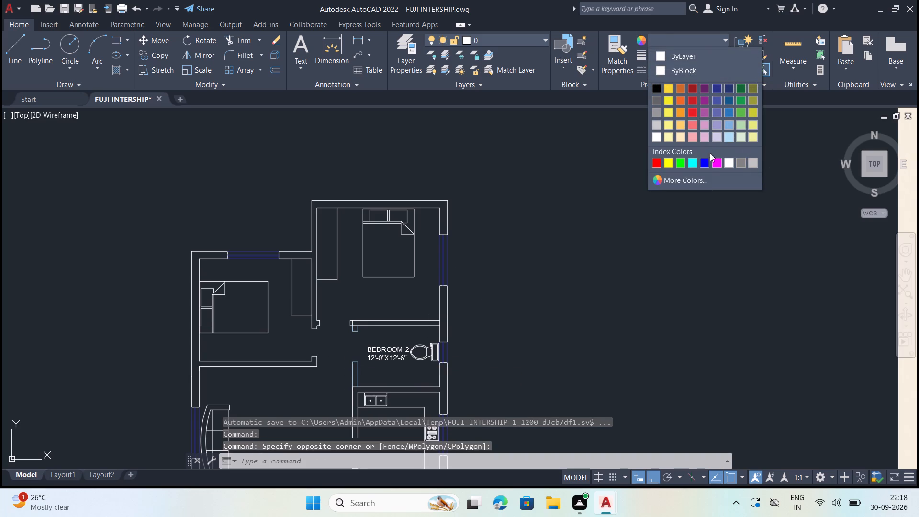
left_click(661, 136)
key("Escape")
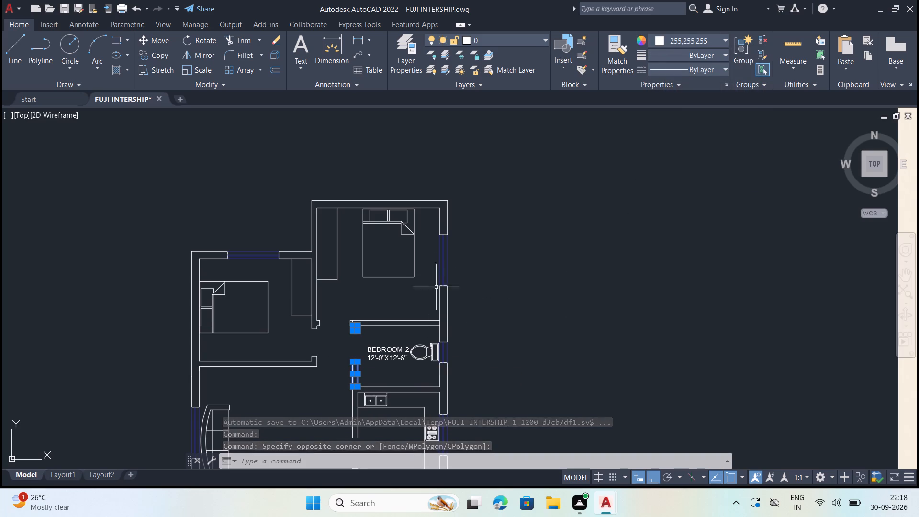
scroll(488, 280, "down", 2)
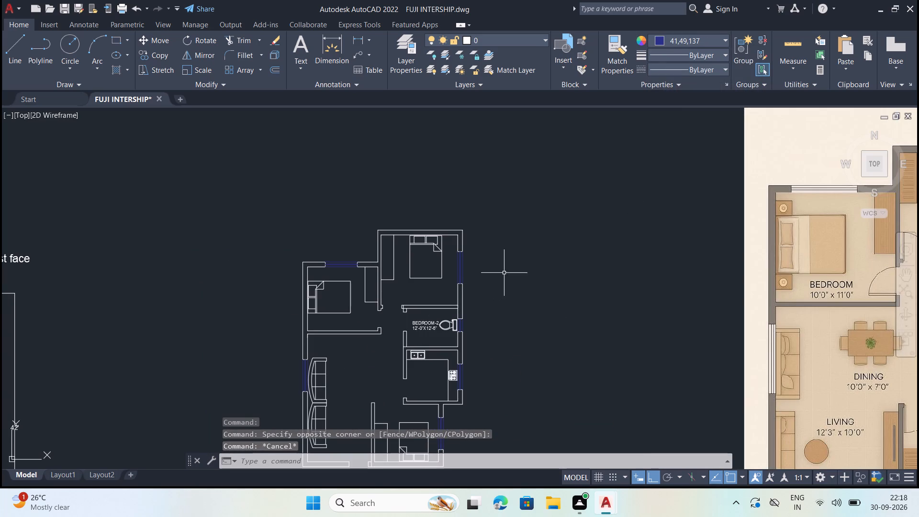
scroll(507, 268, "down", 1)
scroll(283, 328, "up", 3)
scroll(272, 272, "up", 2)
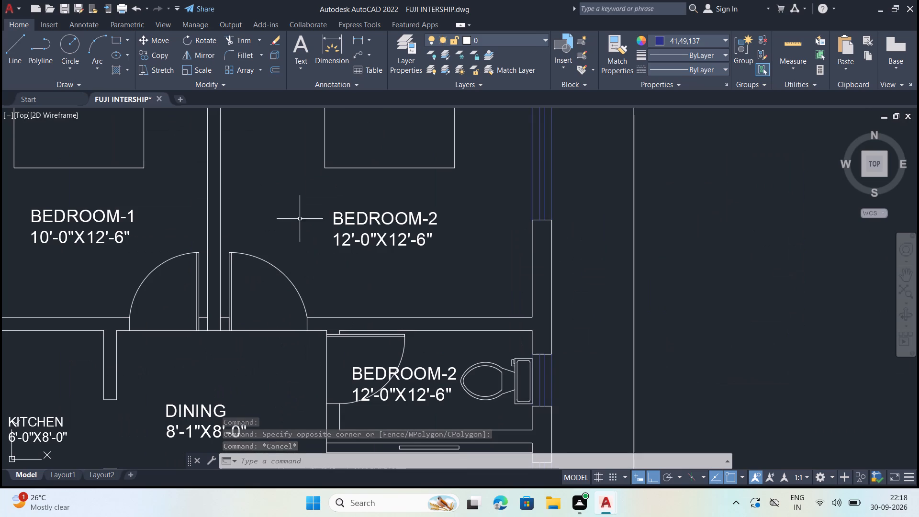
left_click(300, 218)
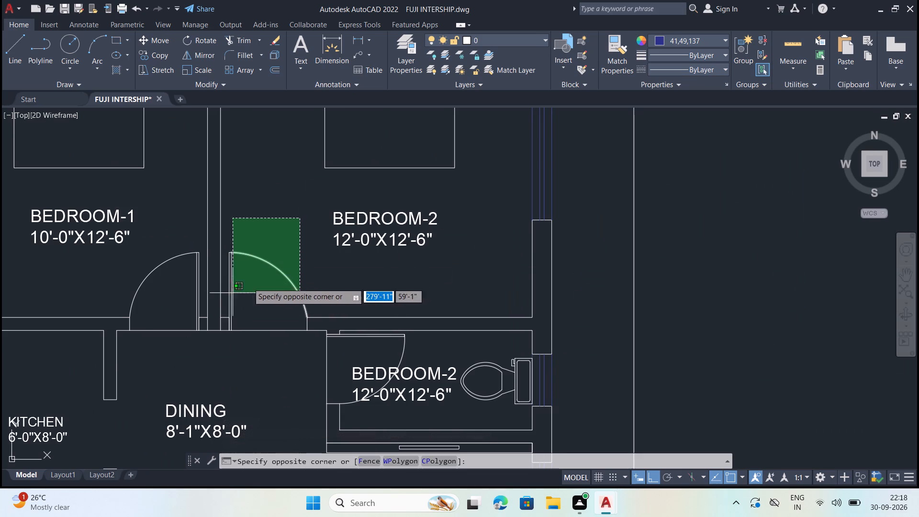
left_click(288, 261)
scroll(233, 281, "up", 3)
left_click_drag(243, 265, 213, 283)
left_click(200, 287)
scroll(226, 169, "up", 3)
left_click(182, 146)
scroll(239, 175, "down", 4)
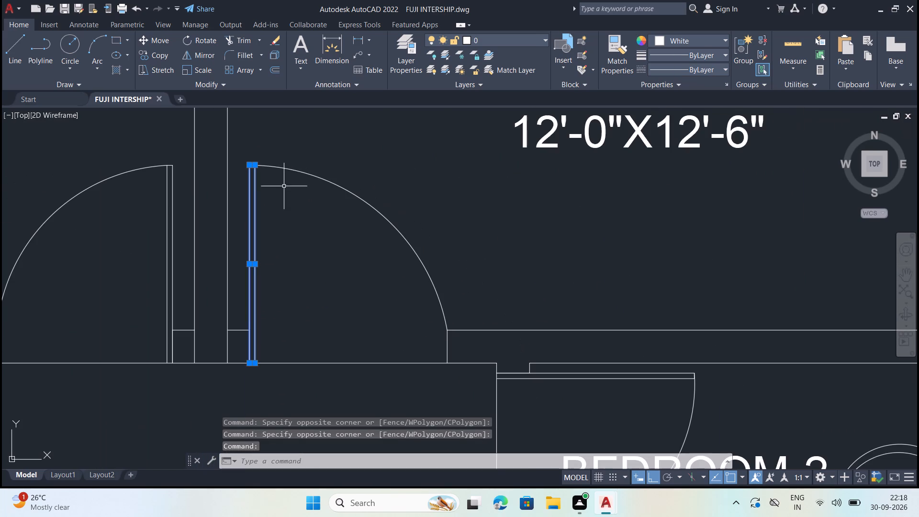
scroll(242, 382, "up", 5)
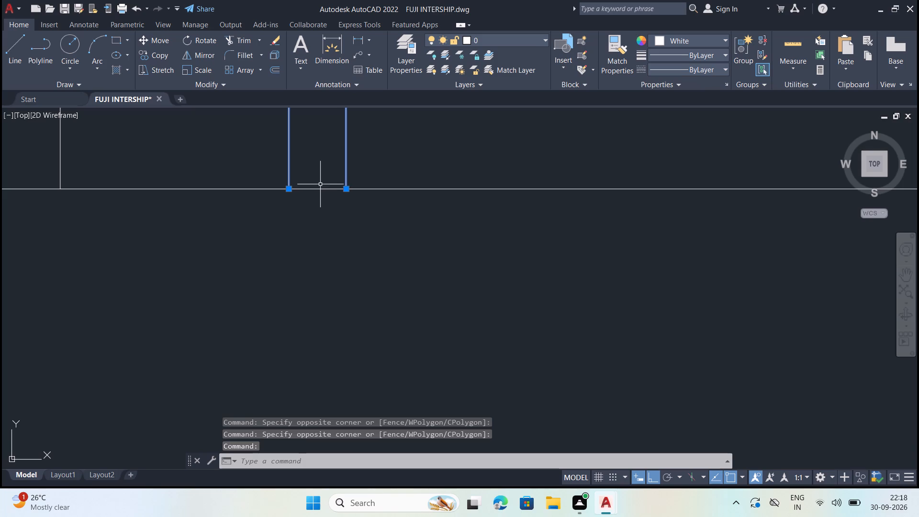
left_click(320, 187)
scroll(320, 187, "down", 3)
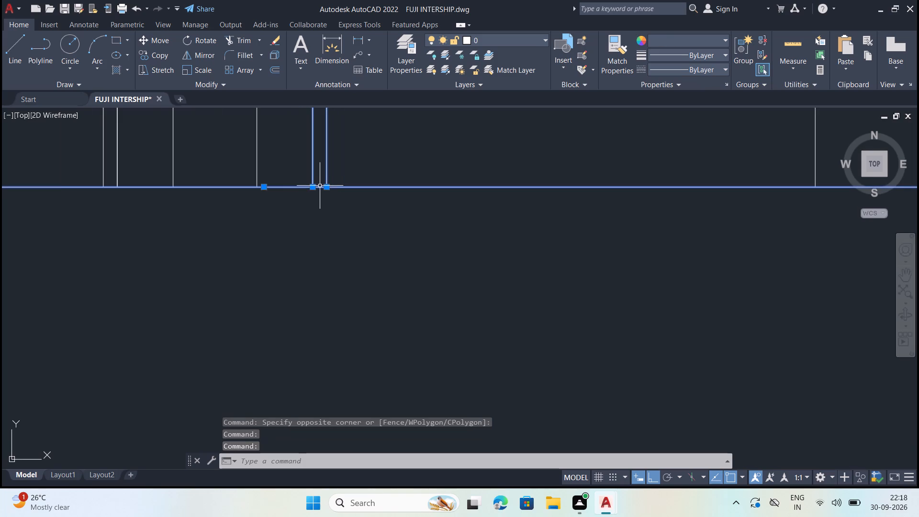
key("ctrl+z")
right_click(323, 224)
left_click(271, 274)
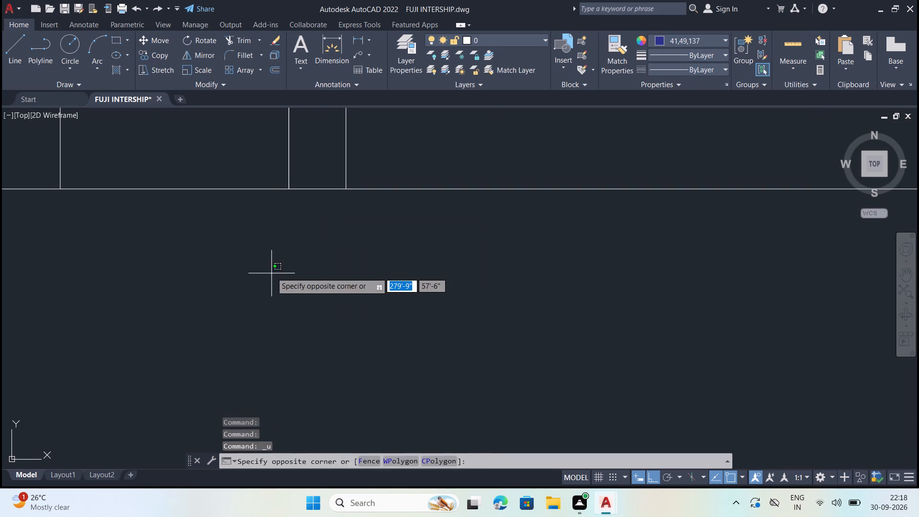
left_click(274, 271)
Copy the Bedroom-2 door's upright leaf, including its top end line, from the 24X42 plan to the empty space outside the new plan's kitchen window.
scroll(274, 271, "down", 1)
left_click(349, 181)
left_click(312, 196)
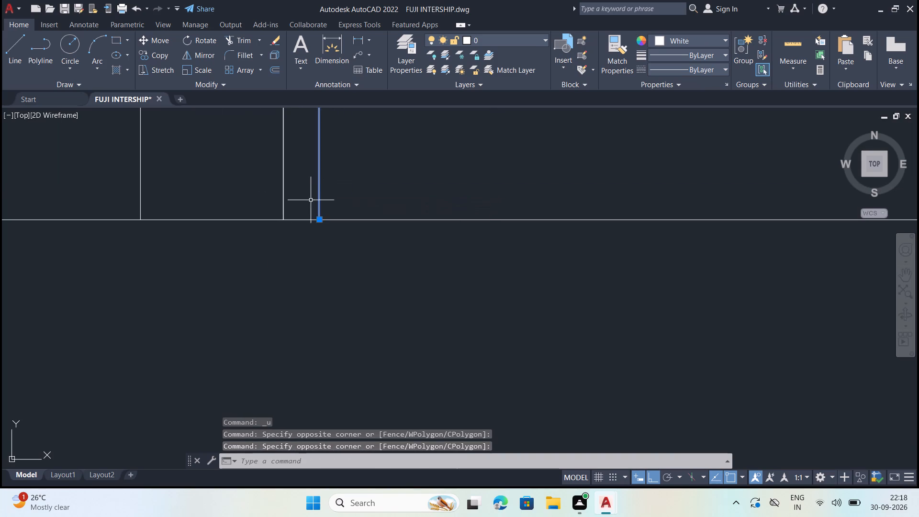
scroll(310, 265, "down", 4)
scroll(322, 129, "up", 2)
left_click(287, 164)
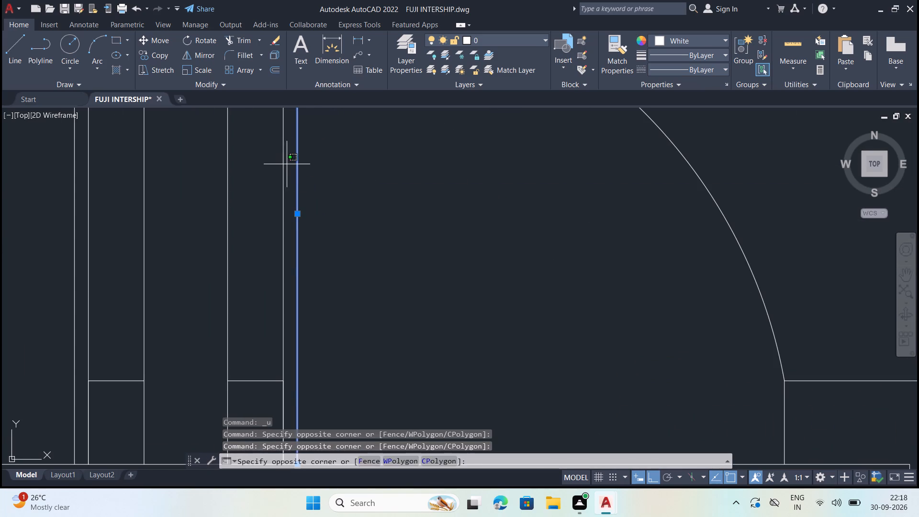
left_click(269, 172)
scroll(285, 243, "down", 4)
scroll(291, 168, "up", 5)
scroll(320, 245, "up", 1)
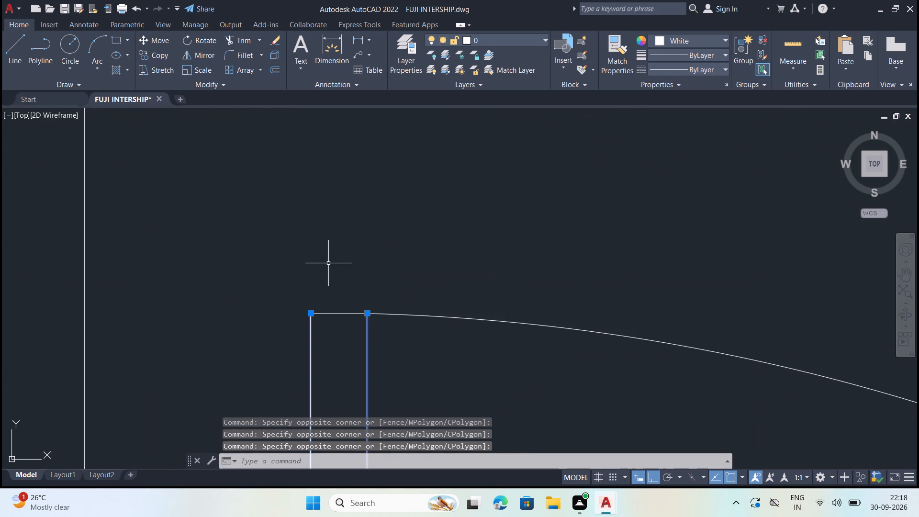
left_click_drag(336, 276, 335, 280)
left_click(320, 345)
right_click(296, 230)
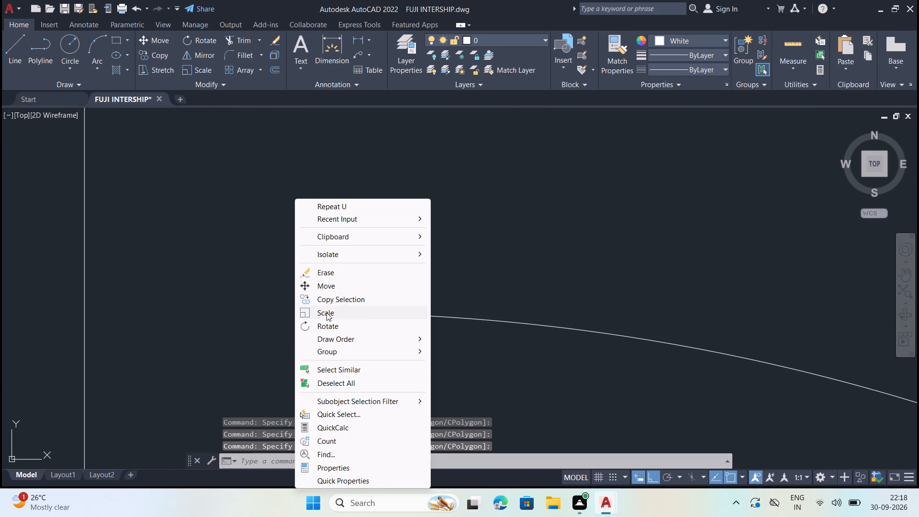
left_click(331, 297)
left_click(311, 316)
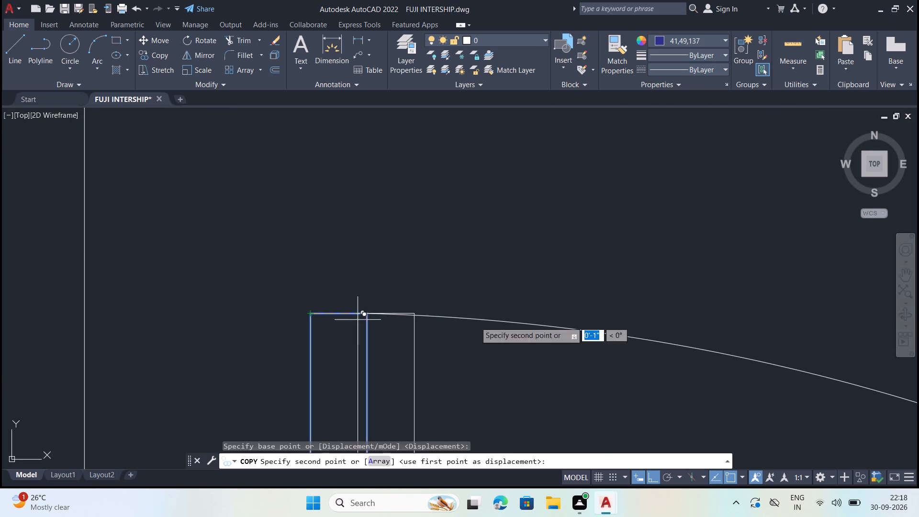
scroll(387, 256, "down", 5)
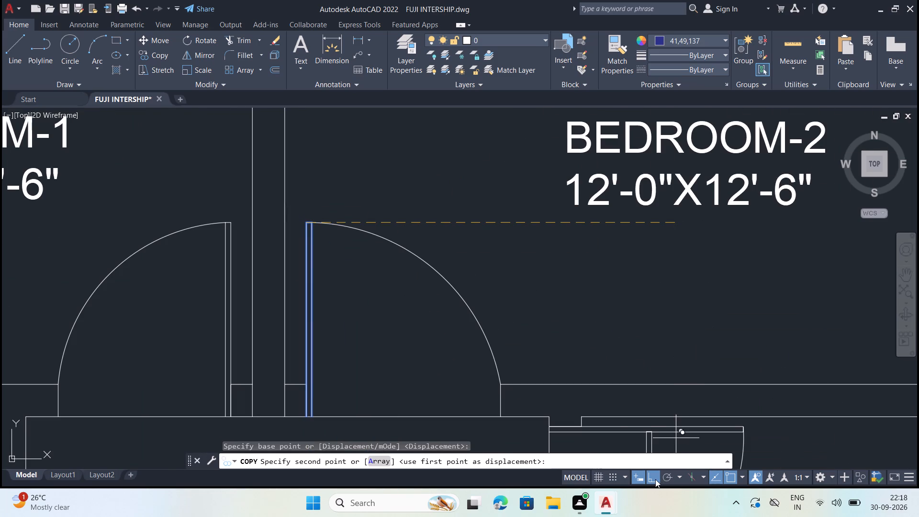
left_click(655, 479)
scroll(298, 258, "down", 9)
scroll(425, 211, "up", 1)
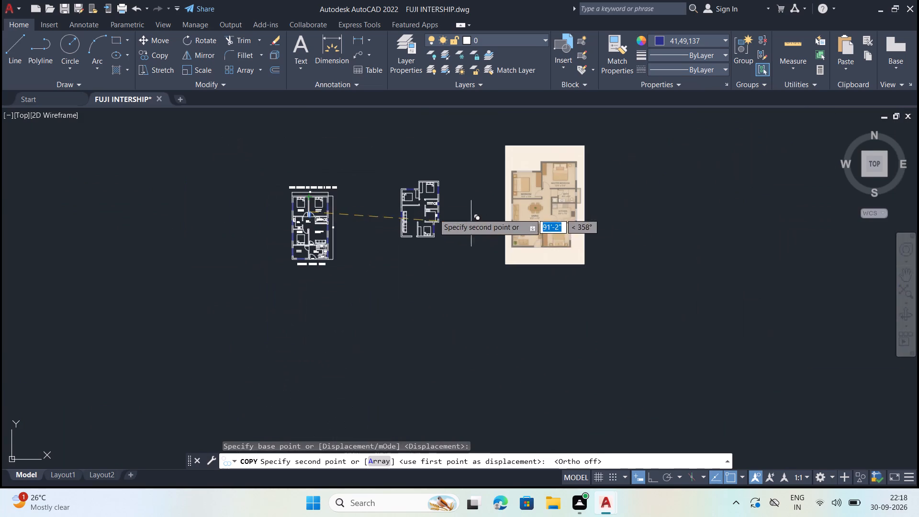
scroll(425, 211, "up", 5)
scroll(414, 228, "down", 2)
left_click(563, 219)
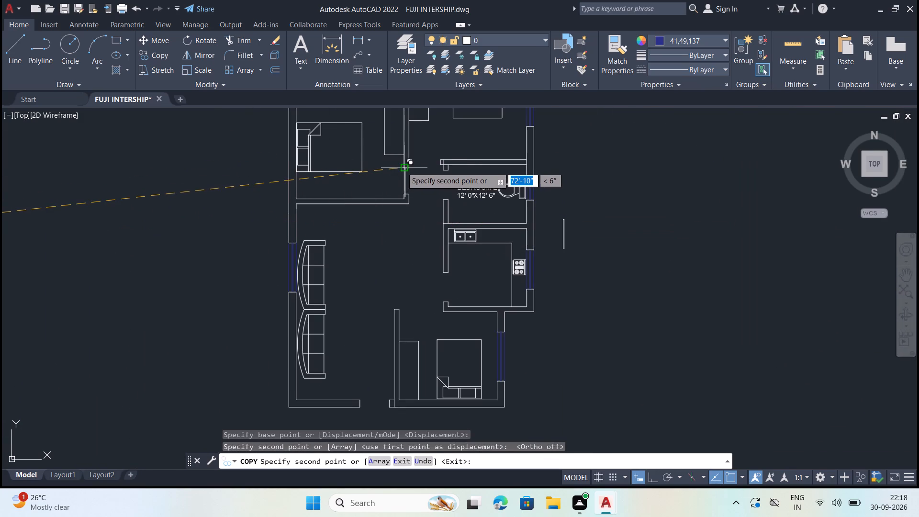
scroll(405, 166, "up", 1)
scroll(440, 203, "down", 2)
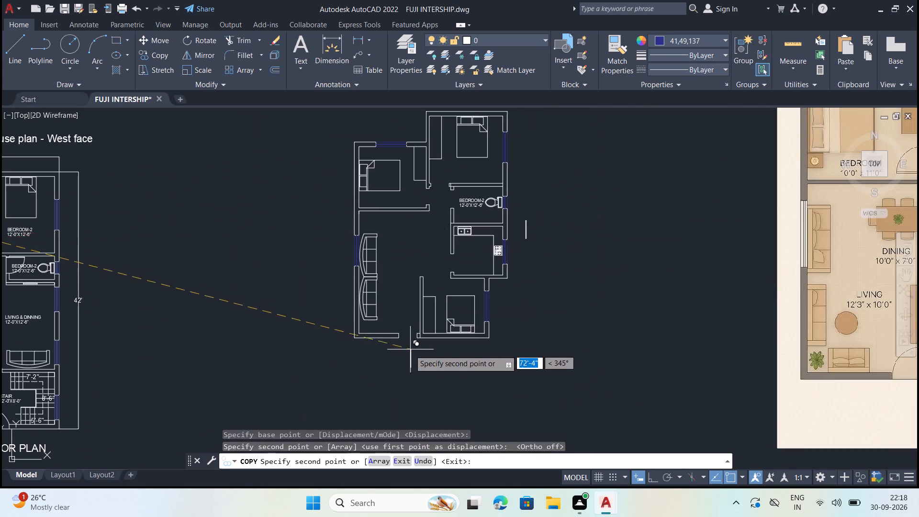
scroll(409, 351, "up", 3)
key("Escape")
Copy the spare door leaf by its lower-right corner onto the outer corner at the right end of the main entrance opening.
scroll(365, 299, "down", 3)
left_click_drag(503, 179, 501, 183)
left_click(484, 213)
right_click(490, 210)
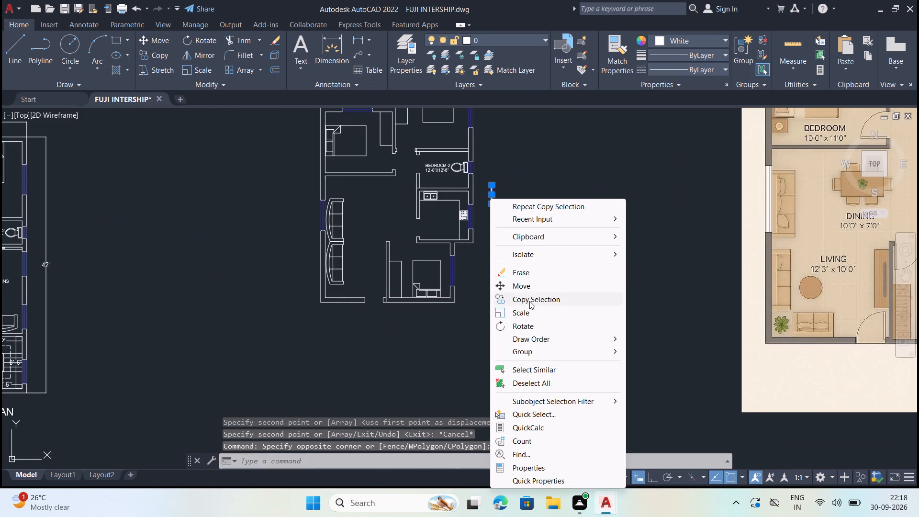
left_click(529, 301)
scroll(454, 212, "up", 2)
scroll(524, 191, "up", 1)
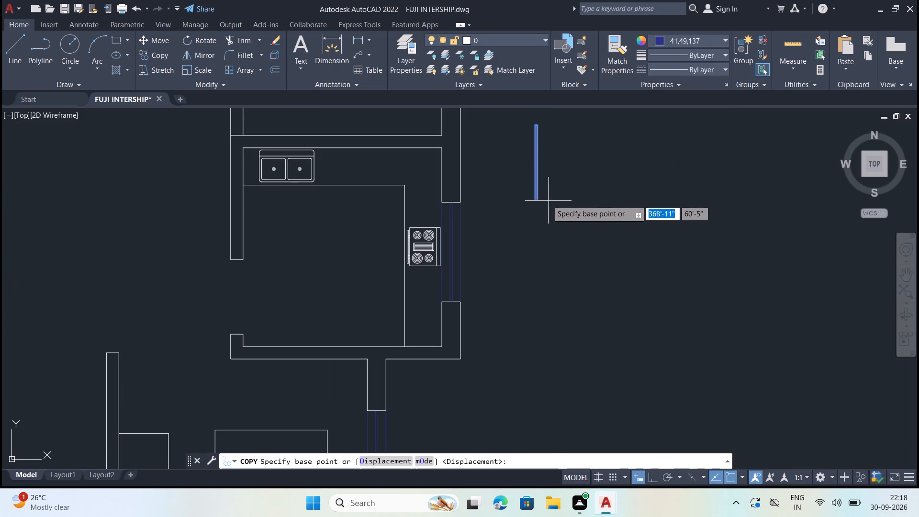
left_click(539, 199)
scroll(543, 284, "down", 4)
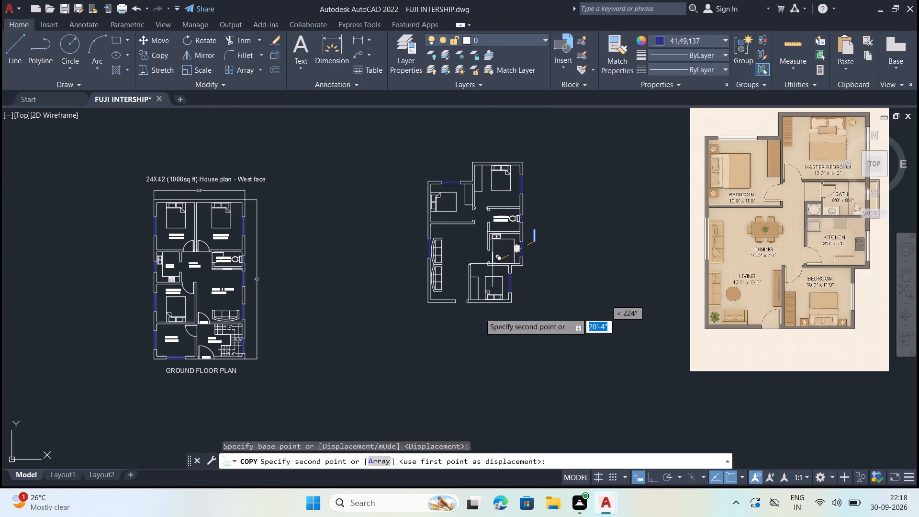
scroll(460, 312, "up", 3)
scroll(492, 284, "up", 5)
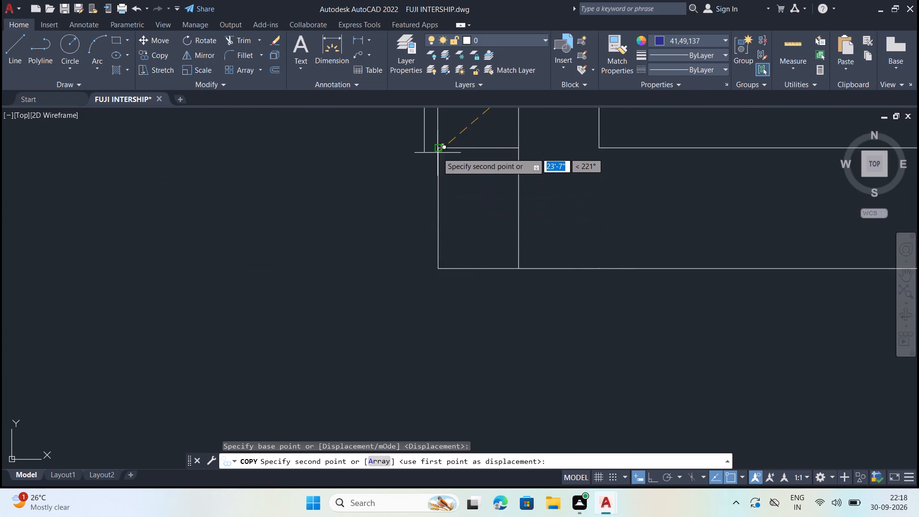
left_click(439, 268)
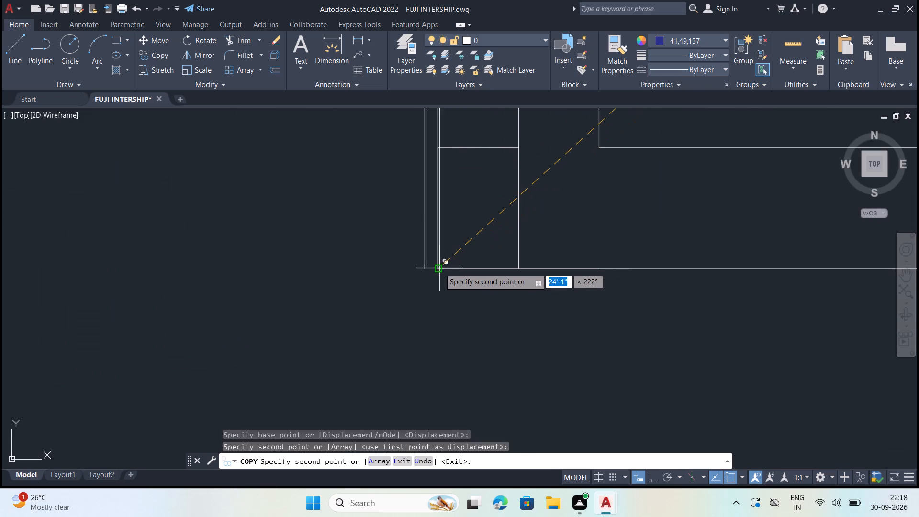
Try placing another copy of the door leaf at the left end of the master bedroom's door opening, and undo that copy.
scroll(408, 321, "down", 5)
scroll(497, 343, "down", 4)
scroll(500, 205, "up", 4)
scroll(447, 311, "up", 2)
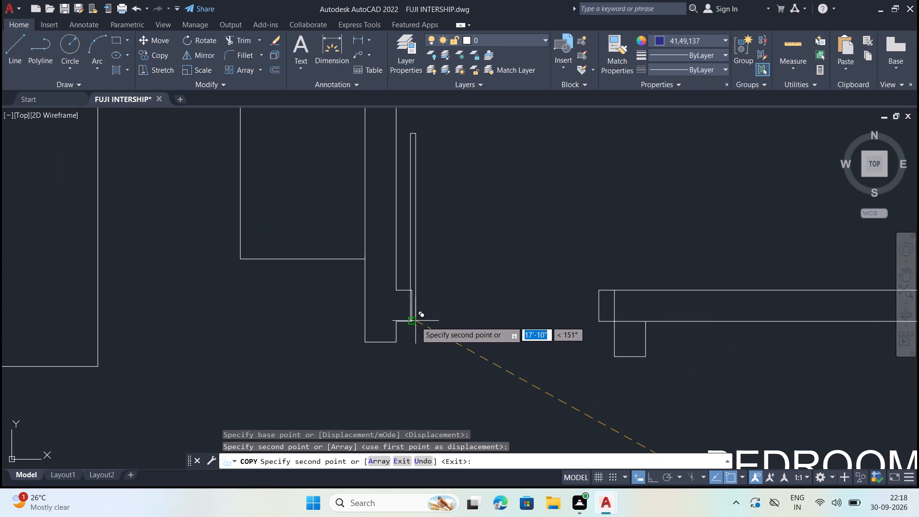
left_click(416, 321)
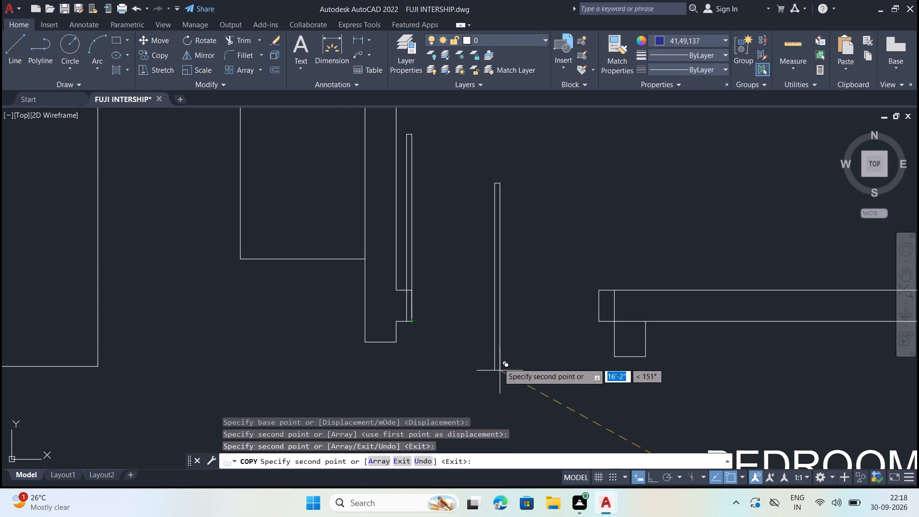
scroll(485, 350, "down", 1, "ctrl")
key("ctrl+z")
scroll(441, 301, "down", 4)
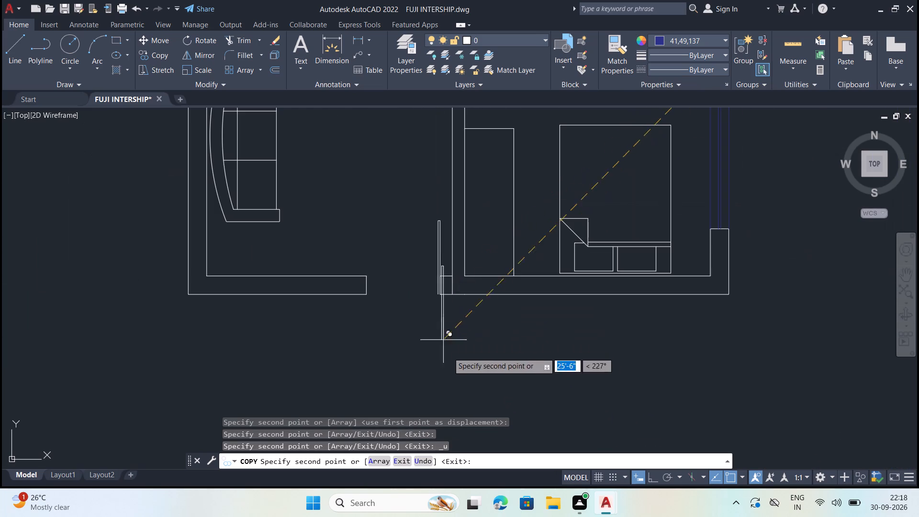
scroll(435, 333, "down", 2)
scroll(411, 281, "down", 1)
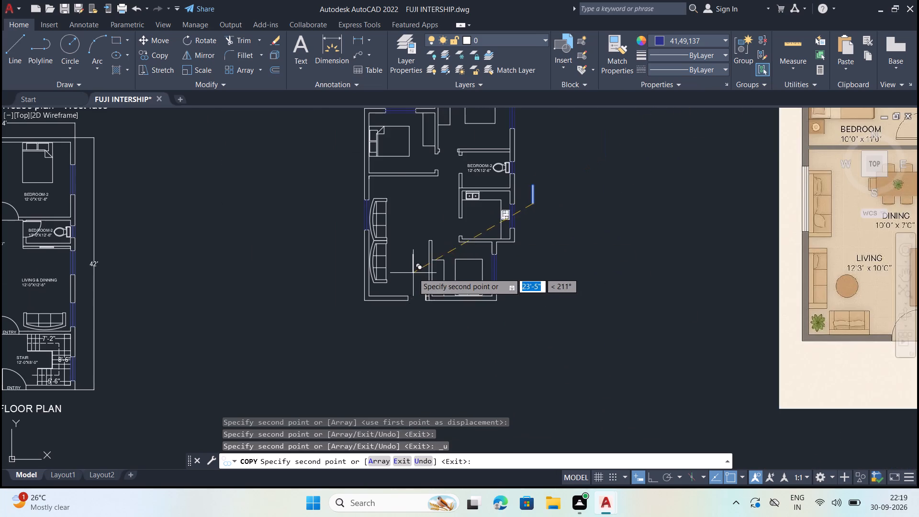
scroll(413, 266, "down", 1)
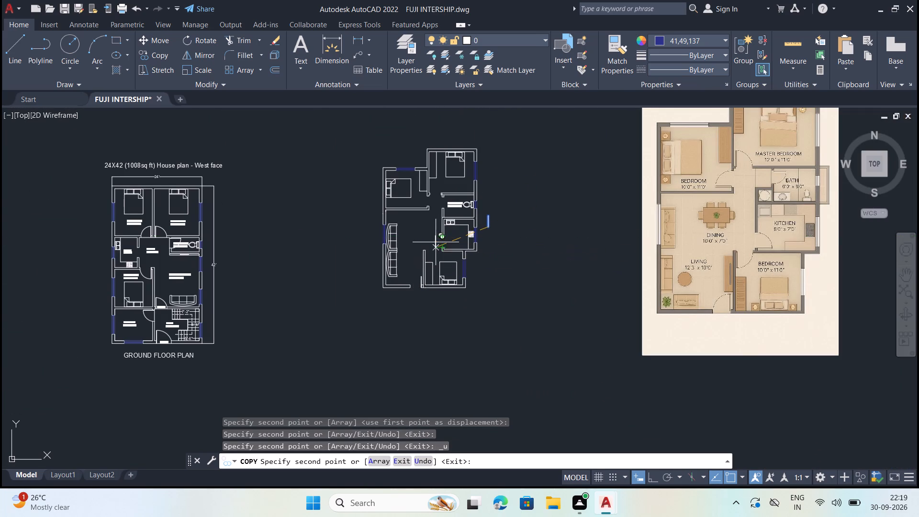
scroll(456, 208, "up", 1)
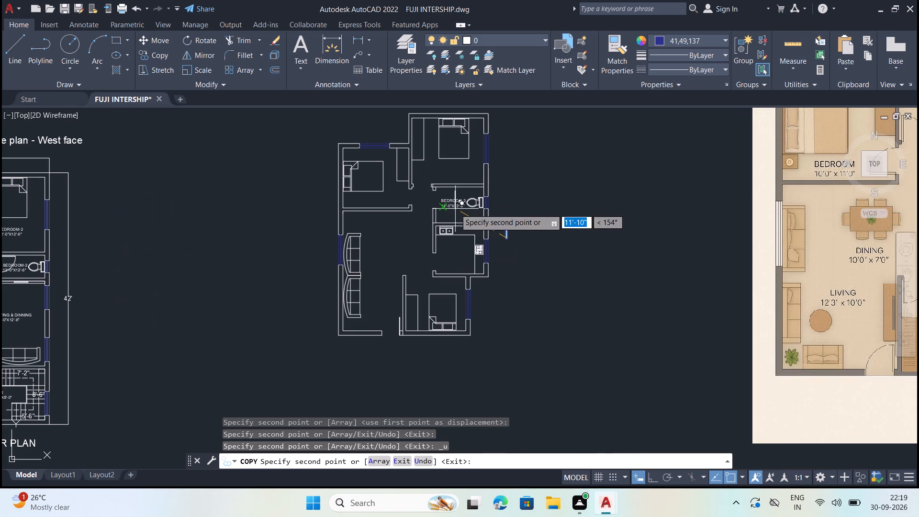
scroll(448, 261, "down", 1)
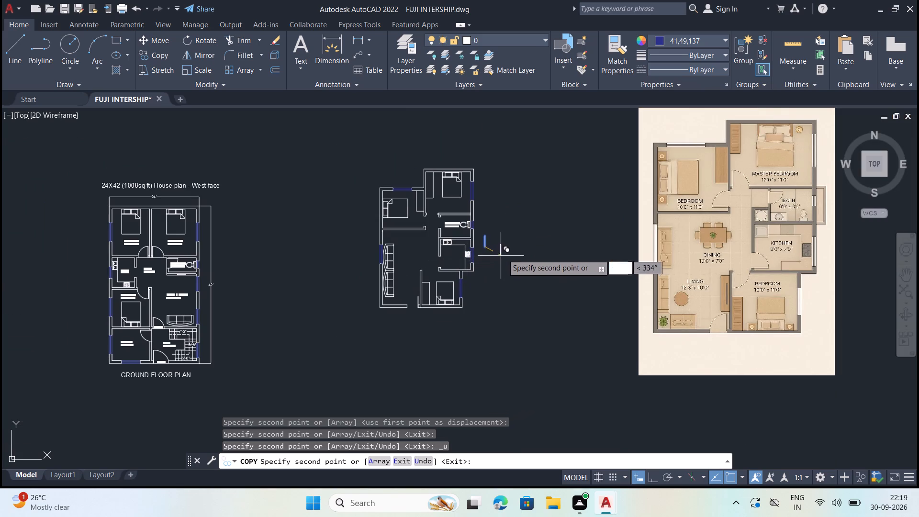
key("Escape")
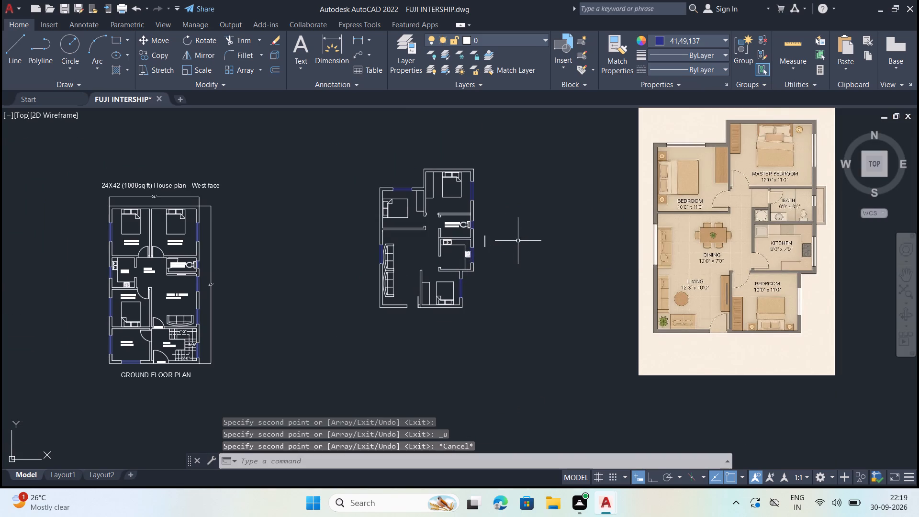
Copy the spare door leaf by its lower-left corner onto the lower corner at the left end of the master bedroom's door opening.
scroll(481, 243, "up", 2)
left_click_drag(504, 230, 496, 241)
left_click(469, 268)
right_click(522, 235)
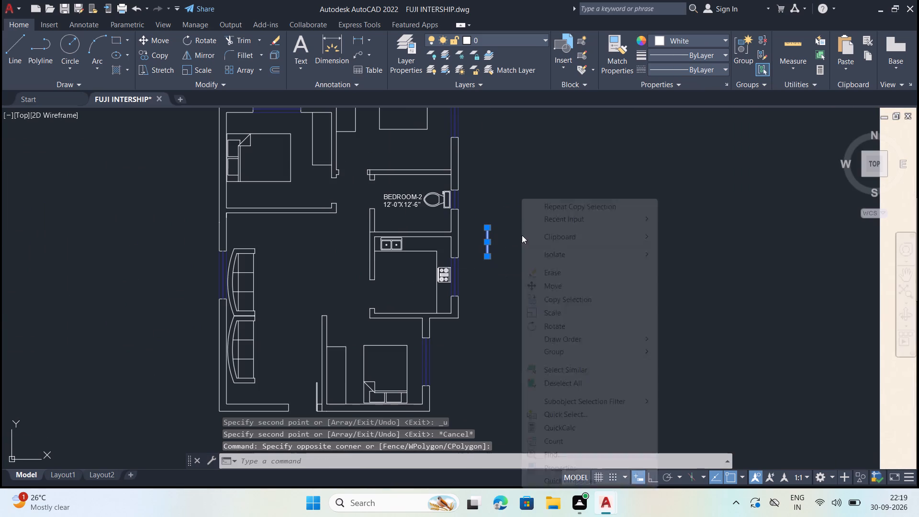
key("Escape")
left_click(504, 211)
left_click_drag(475, 267, 481, 264)
right_click(540, 225)
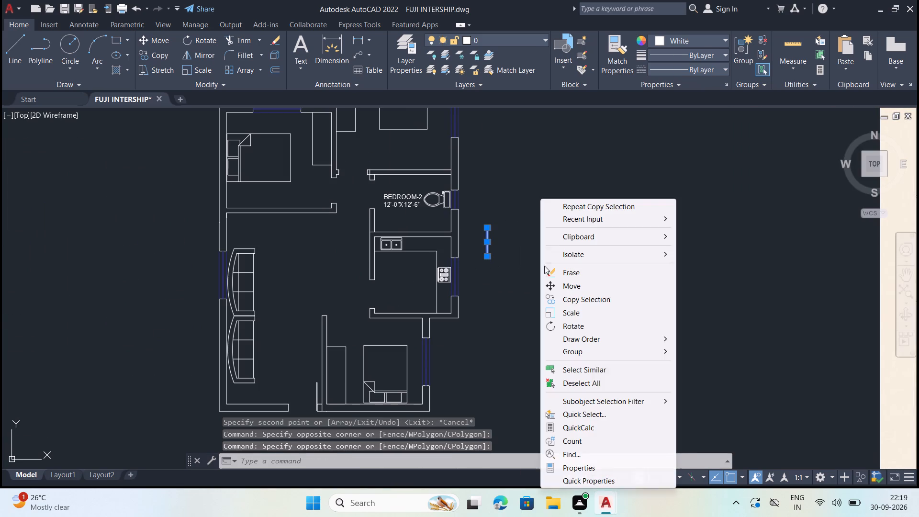
left_click(560, 296)
scroll(479, 247, "up", 2)
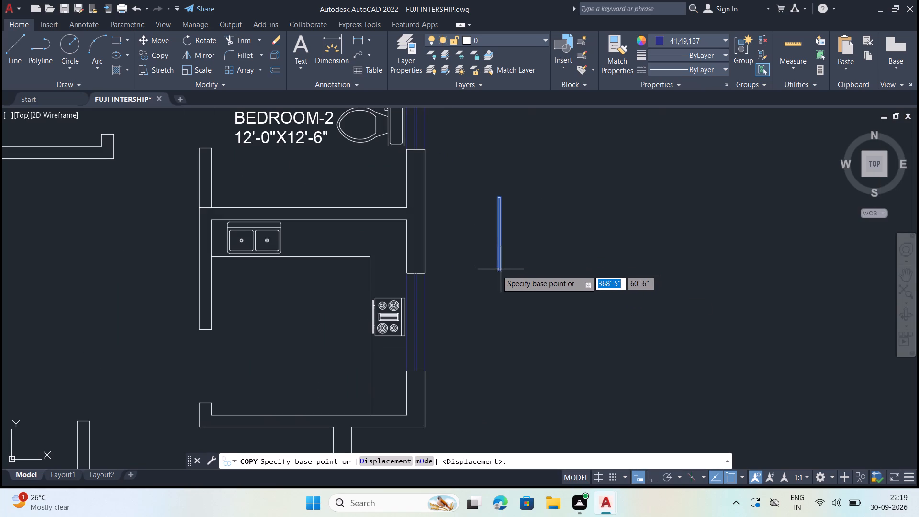
left_click(497, 270)
scroll(538, 314, "down", 3)
scroll(446, 242, "up", 4)
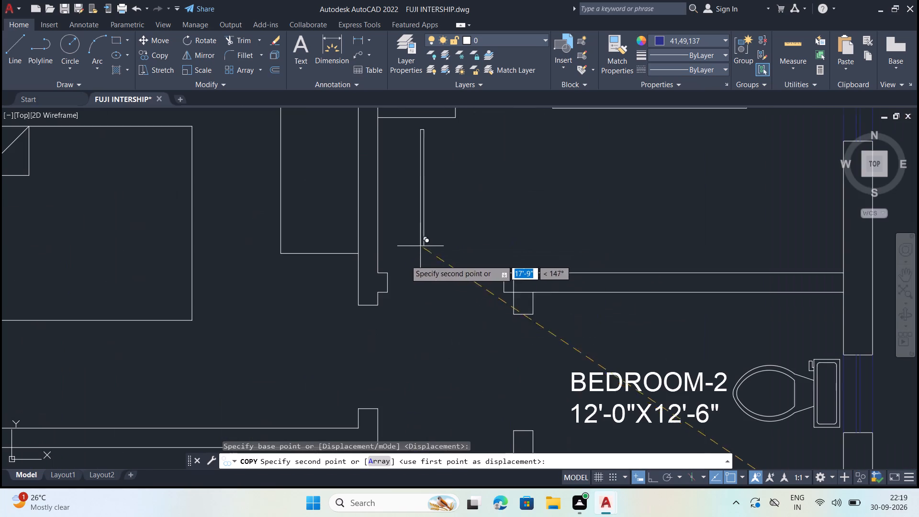
left_click(388, 293)
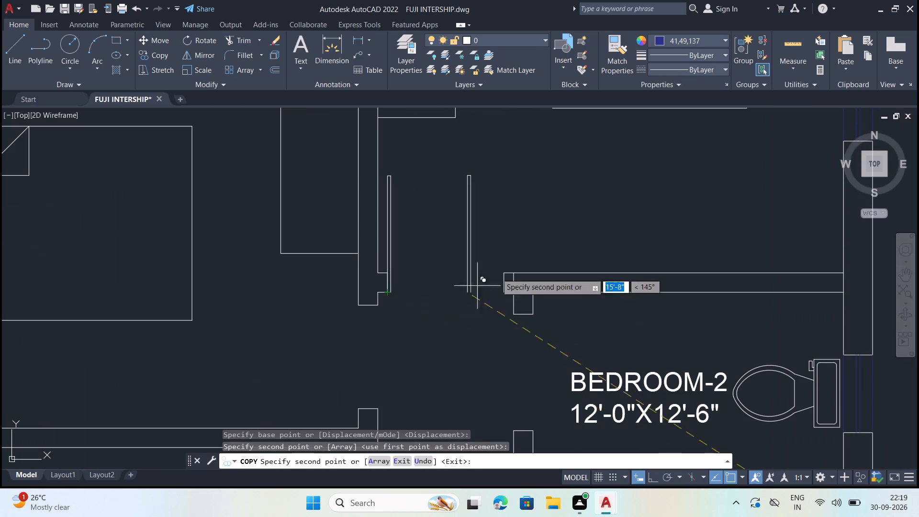
scroll(508, 264, "down", 3)
key("Escape")
scroll(489, 283, "up", 3)
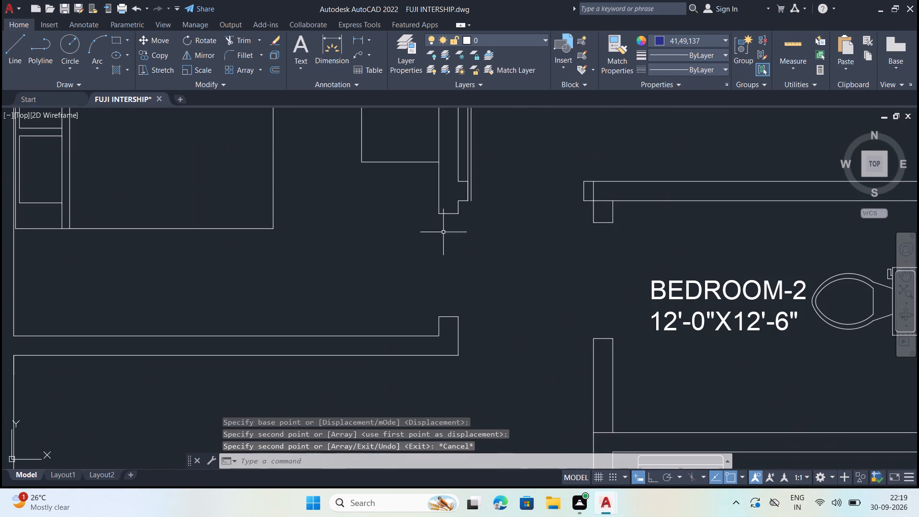
Set the drawing colour to 255,255,255 and draw a 3' by 1" door leaf leftward from the lower jamb corner of the left bedroom's opening.
scroll(421, 307, "down", 5)
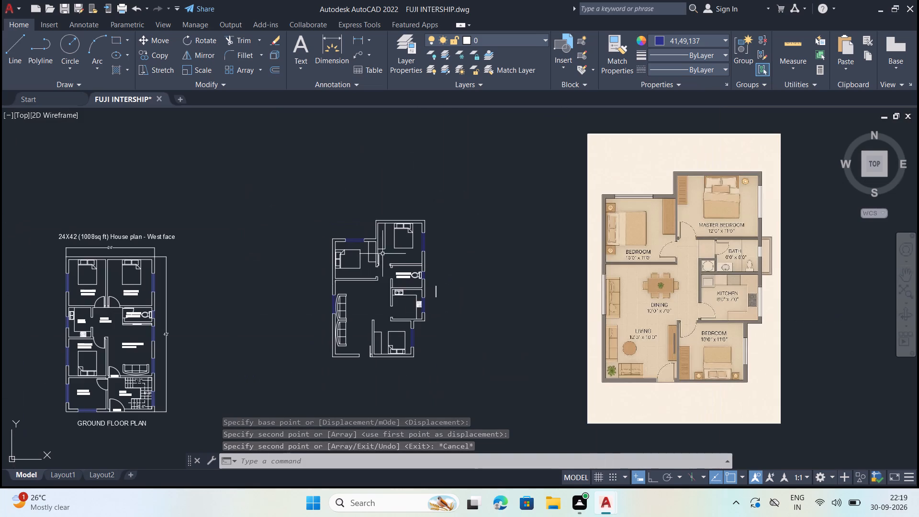
scroll(387, 273, "up", 2)
scroll(425, 290, "up", 2)
scroll(209, 278, "up", 1)
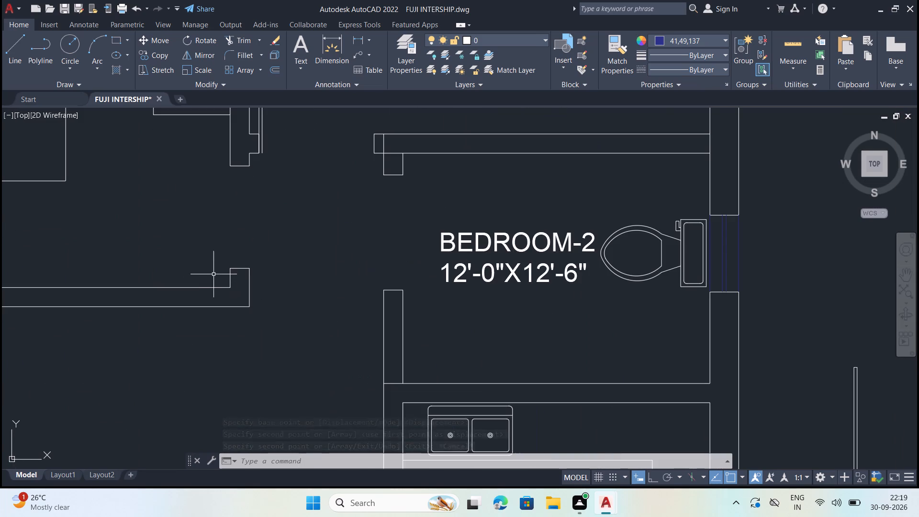
key("l")
key("Return")
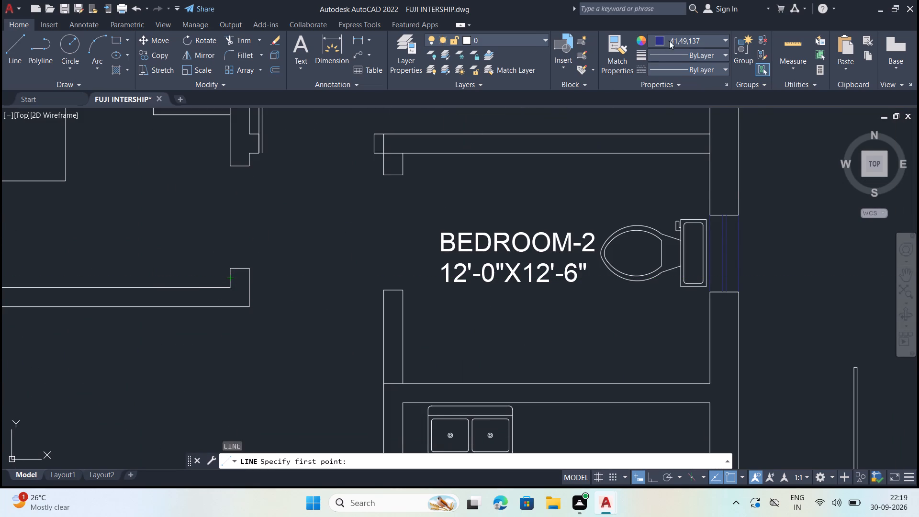
left_click(669, 41)
left_click(654, 138)
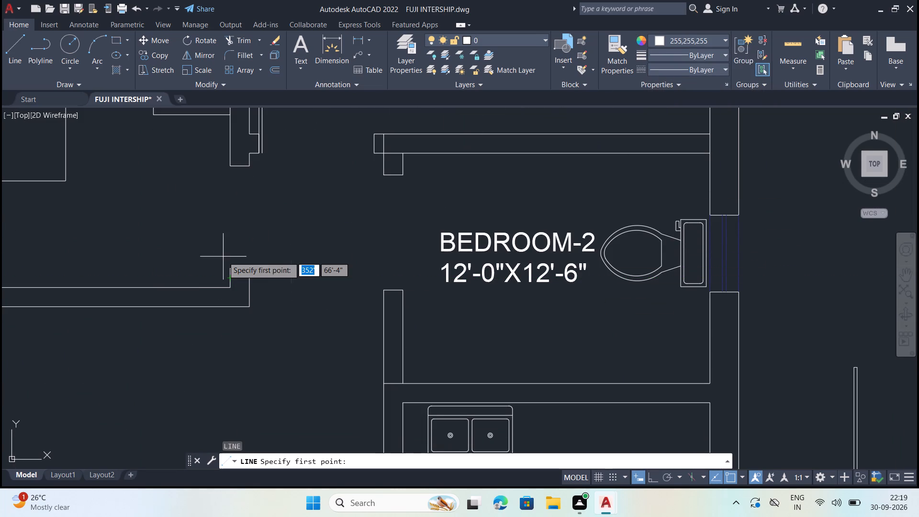
left_click(248, 267)
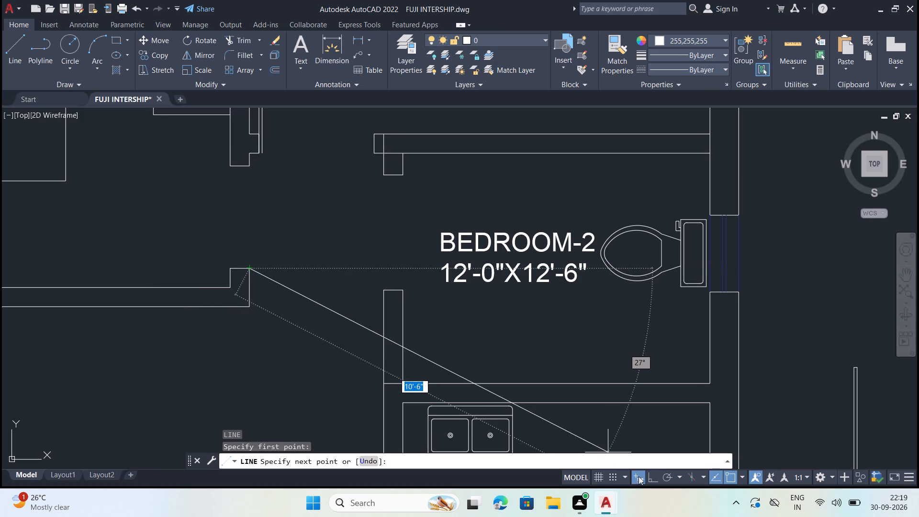
left_click(653, 479)
type("3'")
key("Return")
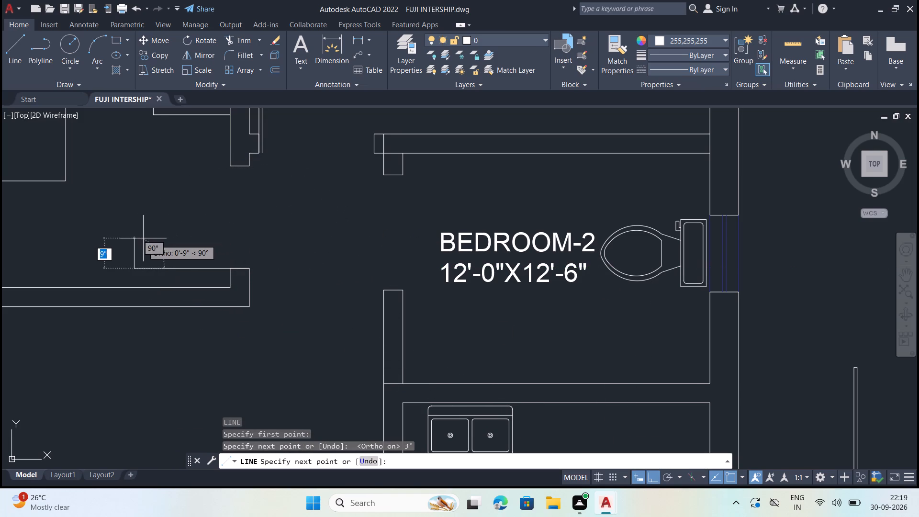
type("1\"")
key("shift+Return")
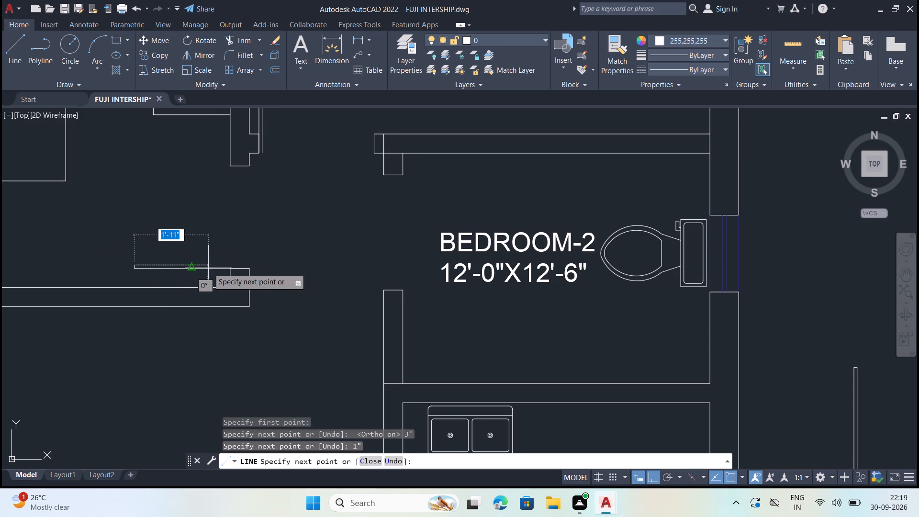
type("3'")
key("Return")
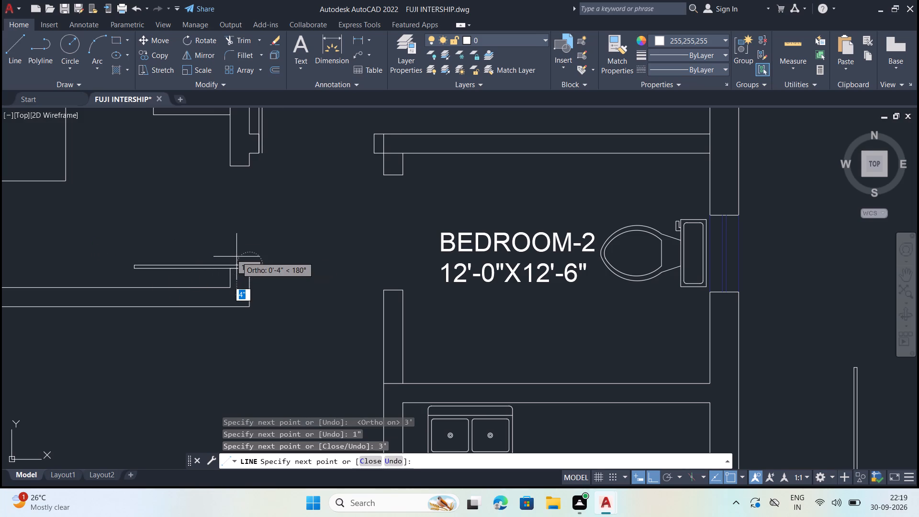
left_click(250, 269)
key("Escape")
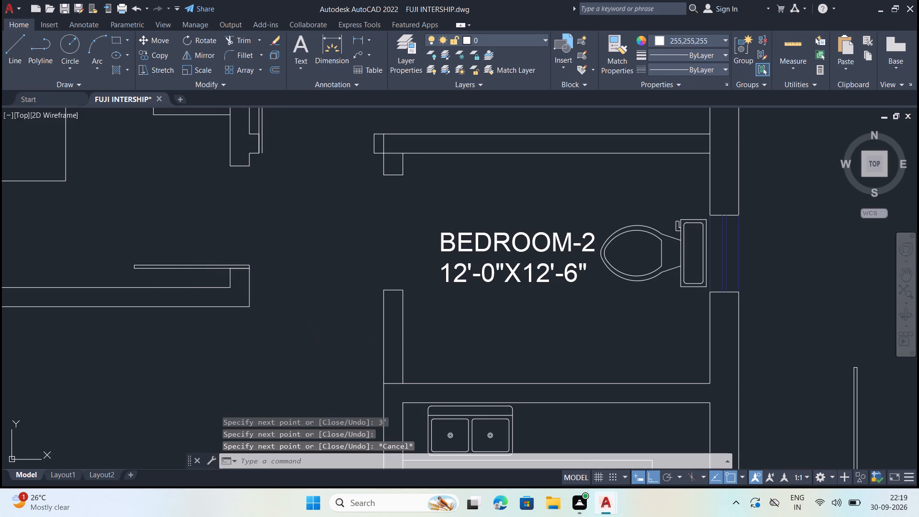
Draw a 3' by 1" door leaf into the bathroom from the lower-left corner of its door opening's upper jamb.
scroll(231, 225, "down", 3)
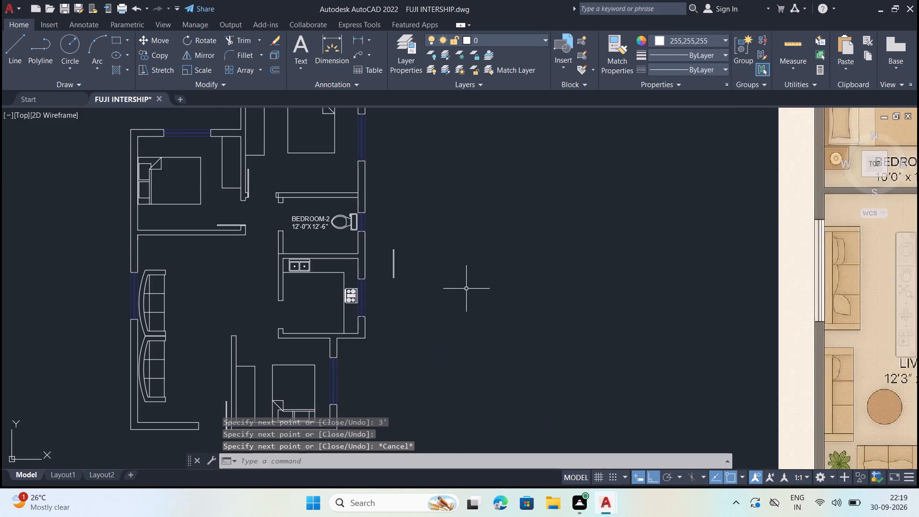
key("l")
key("Return")
scroll(288, 207, "up", 4)
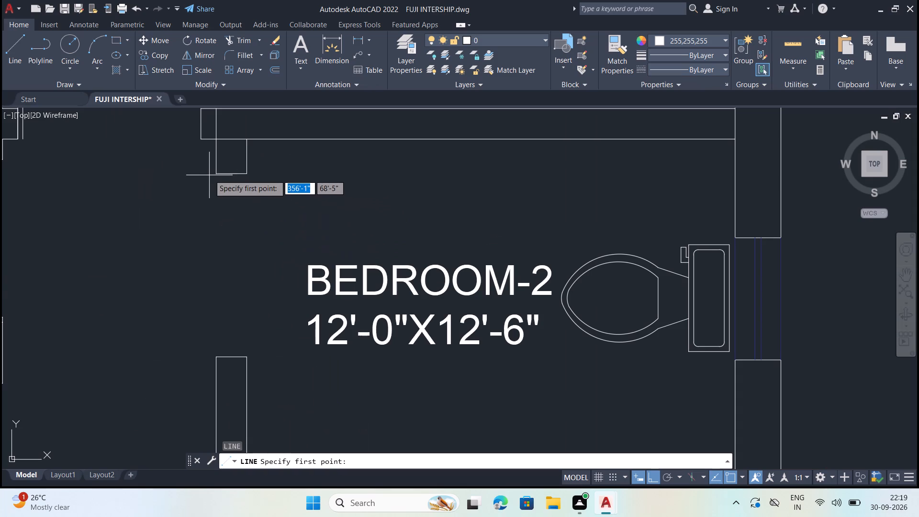
left_click(217, 174)
type("3'")
key("Return")
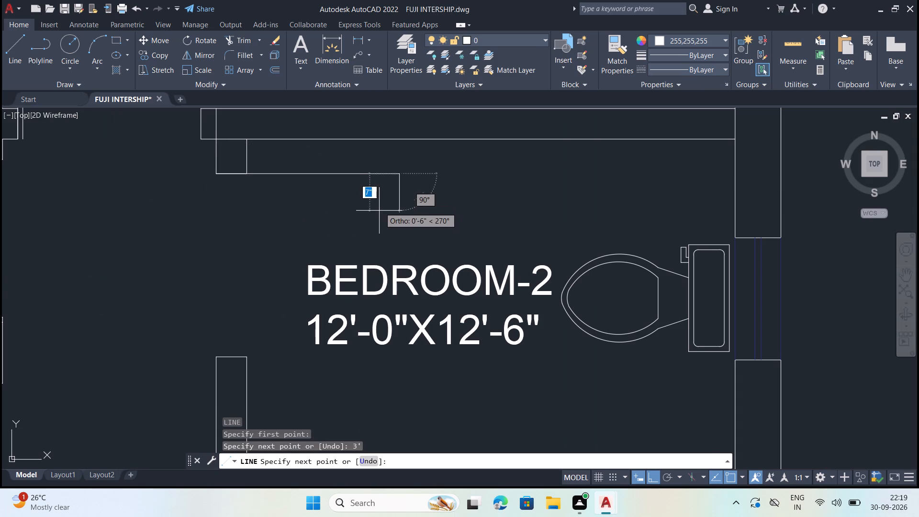
type("1\"")
key("shift+Return")
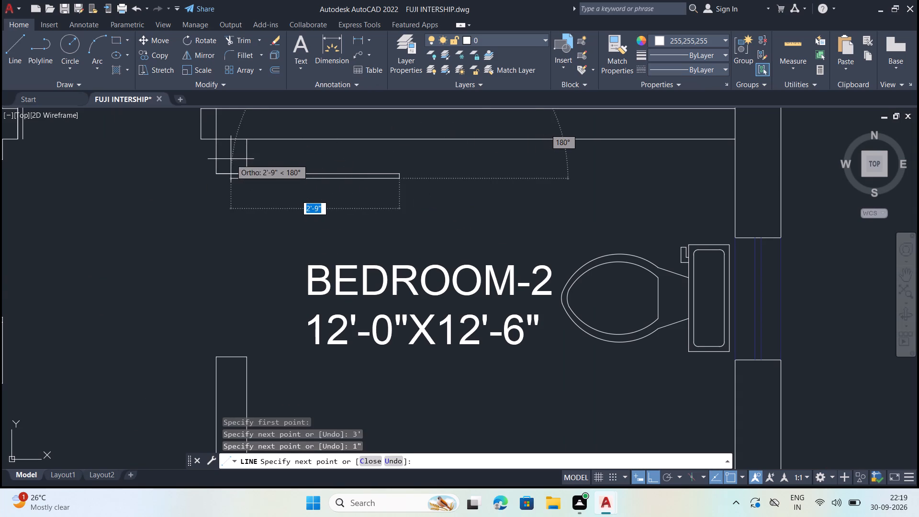
type("3'")
key("Return")
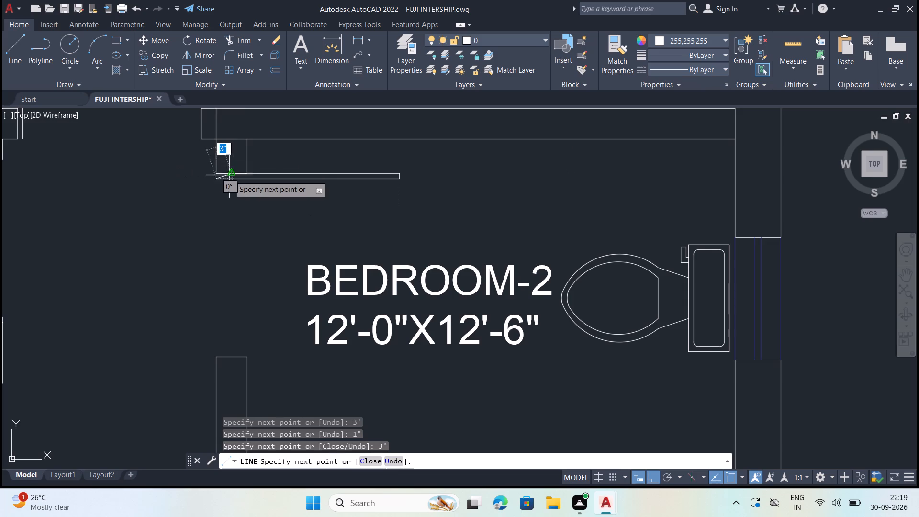
left_click(214, 173)
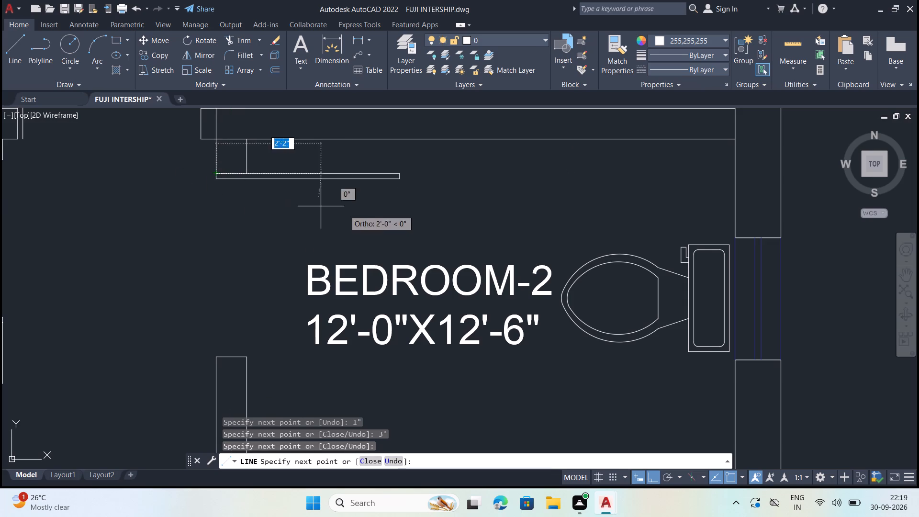
scroll(341, 213, "down", 2)
key("Escape")
Draw a 3' horizontal line into the kitchen from the upper-left corner of its door opening's lower jamb.
scroll(313, 192, "down", 1)
key("l")
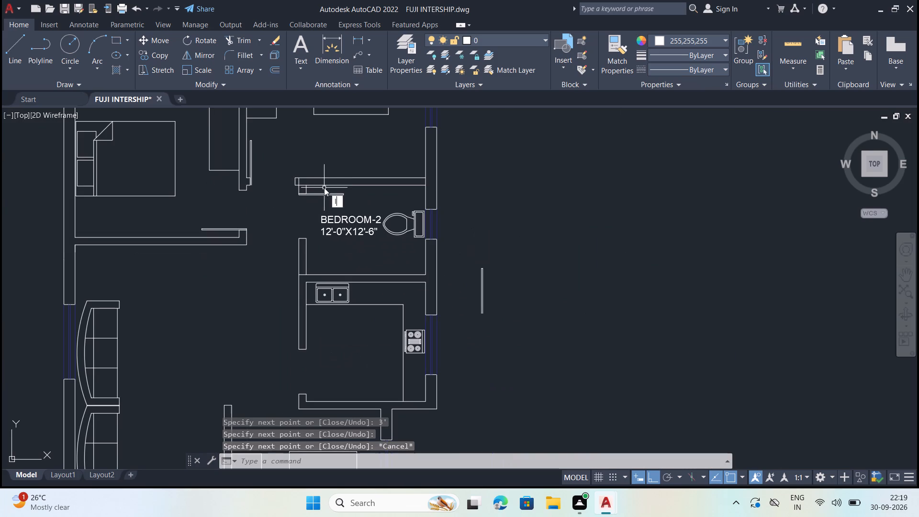
key("Return")
scroll(349, 177, "down", 1)
scroll(306, 303, "up", 1)
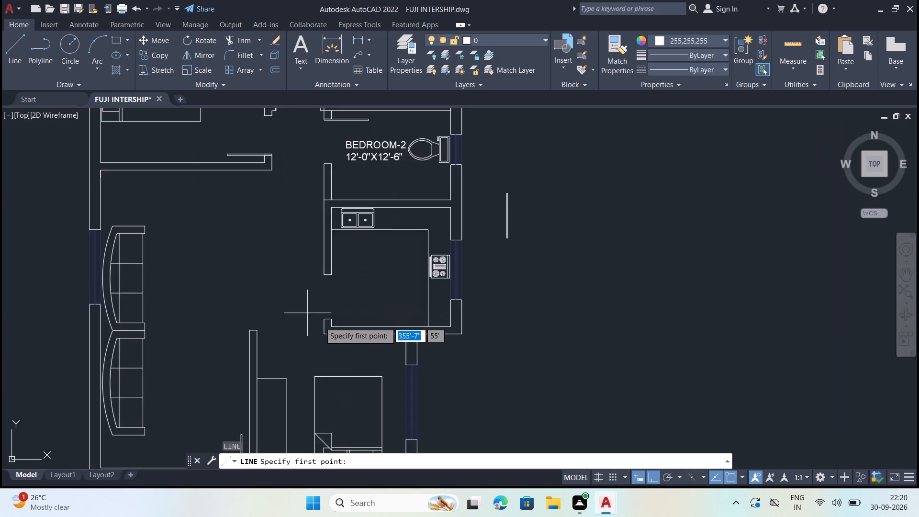
scroll(336, 329, "up", 2)
left_click(305, 305)
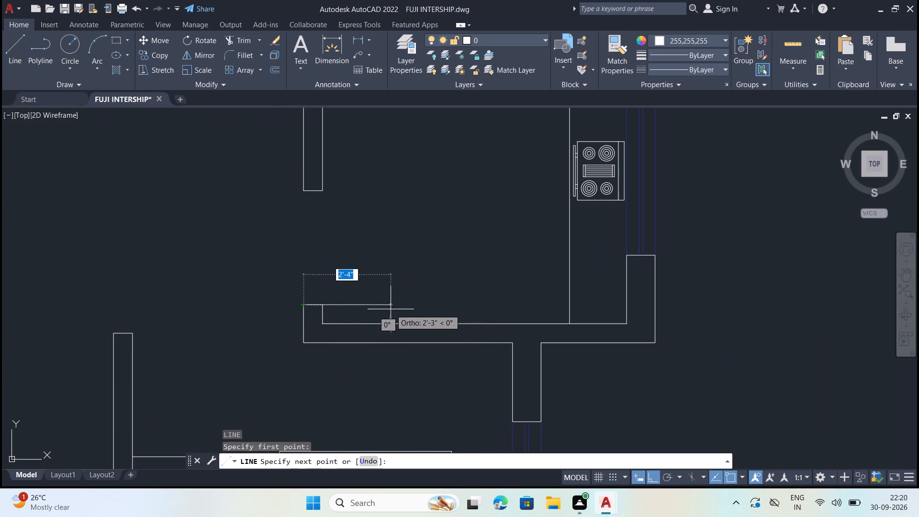
type("3'")
key("Return")
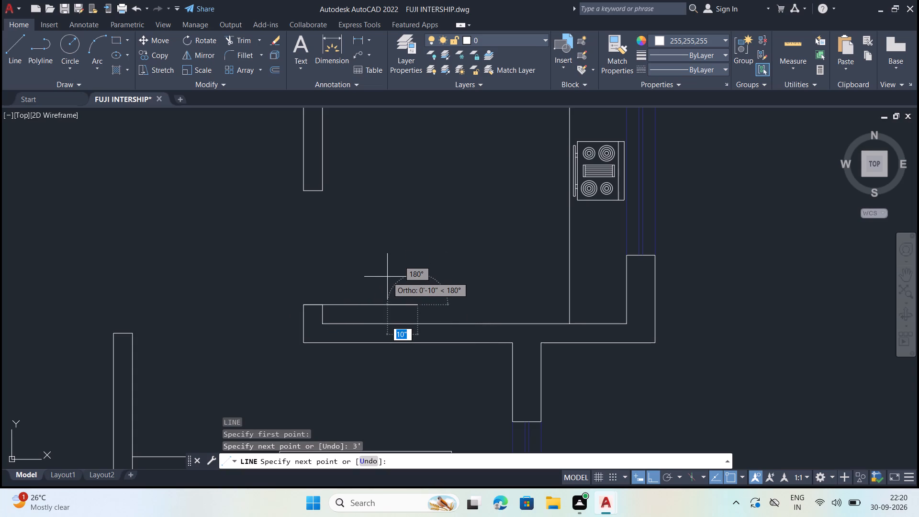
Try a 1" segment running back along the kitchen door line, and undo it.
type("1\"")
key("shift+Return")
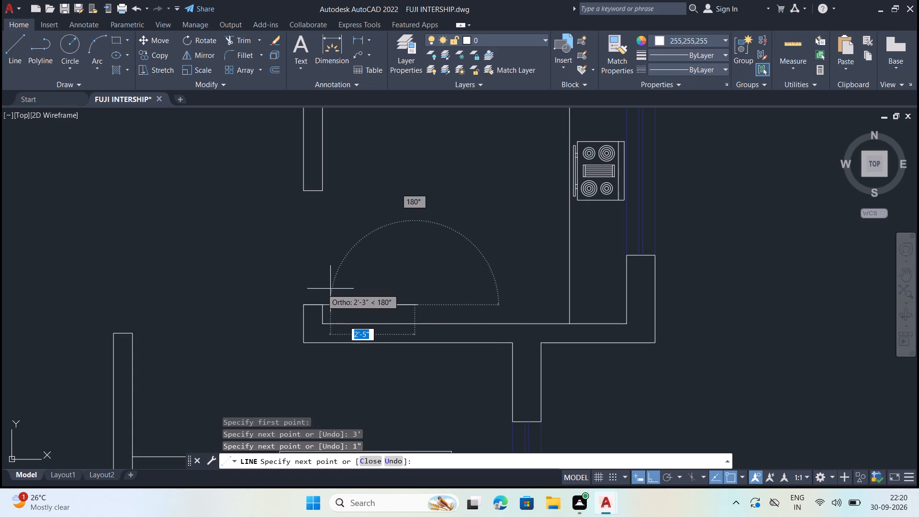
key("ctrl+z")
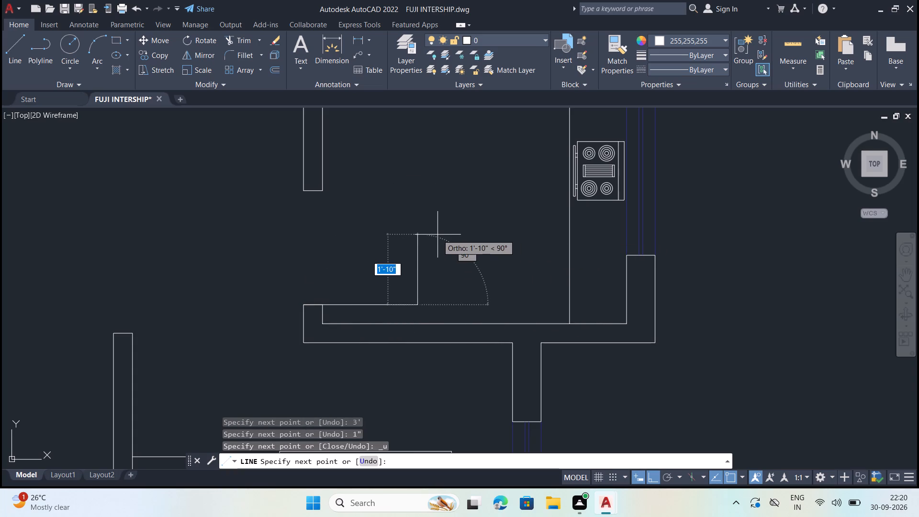
Complete the kitchen door leaf with a 1" upward end, a 3' return edge and a closing line at the jamb corner.
type("1\"")
key("shift+Return")
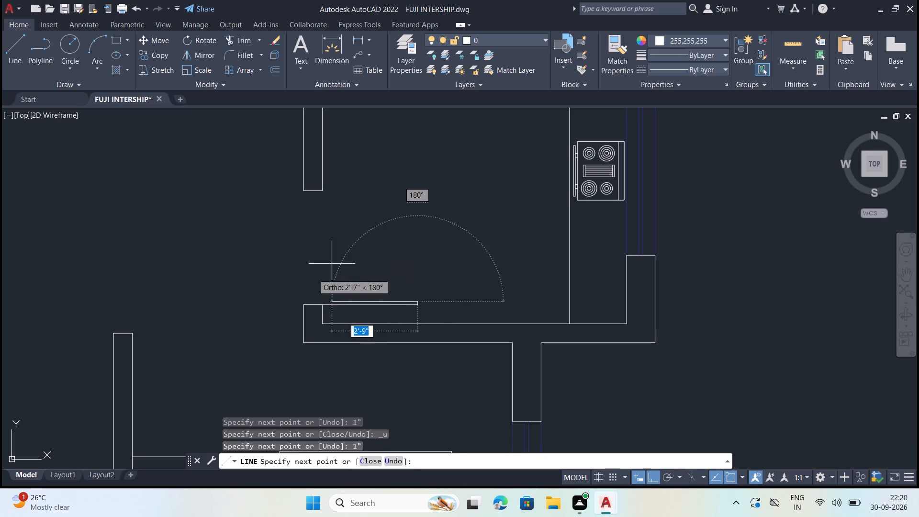
type("3'")
key("Return")
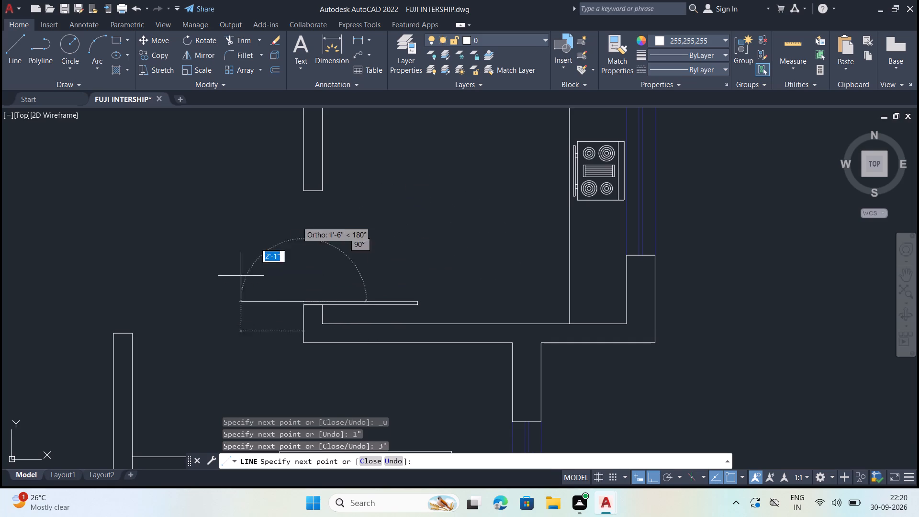
left_click(300, 306)
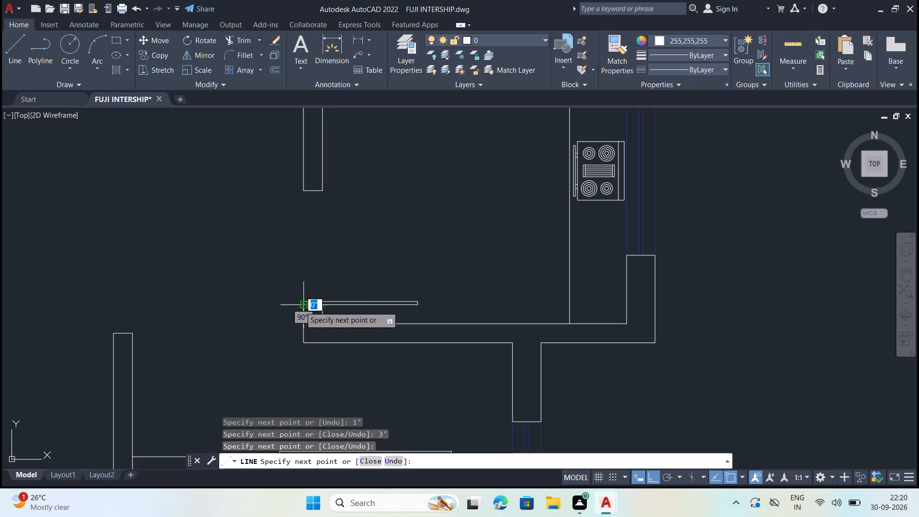
scroll(348, 317, "down", 2)
scroll(358, 201, "down", 1)
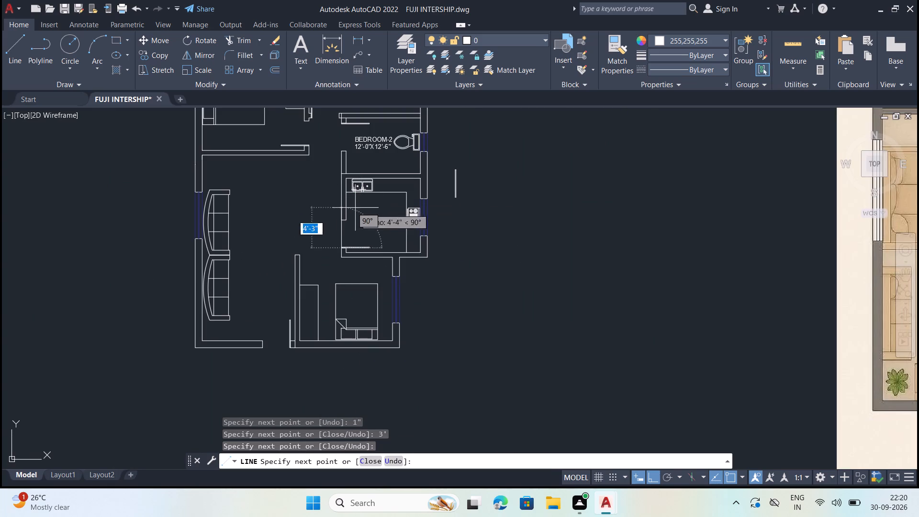
key("Escape")
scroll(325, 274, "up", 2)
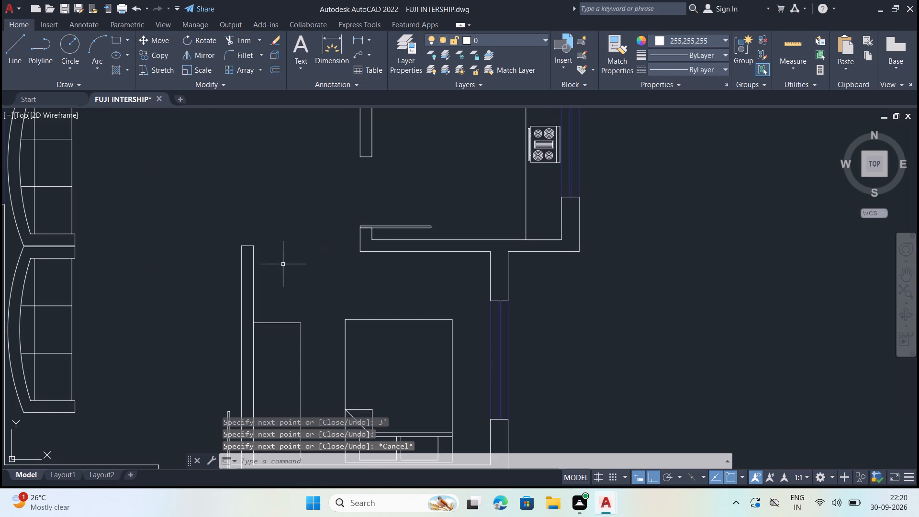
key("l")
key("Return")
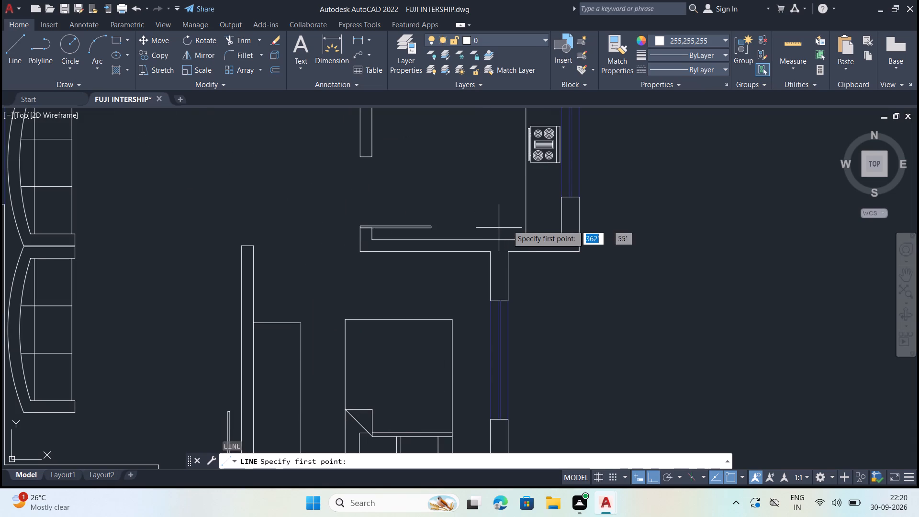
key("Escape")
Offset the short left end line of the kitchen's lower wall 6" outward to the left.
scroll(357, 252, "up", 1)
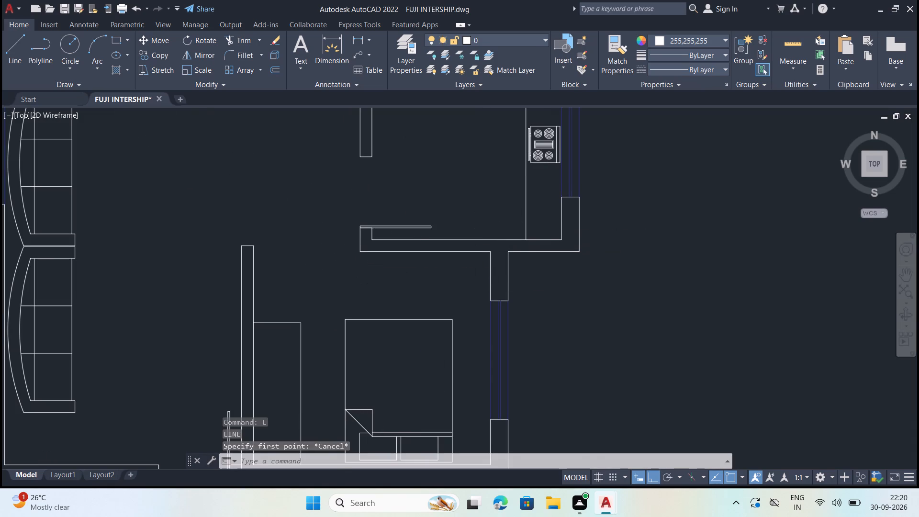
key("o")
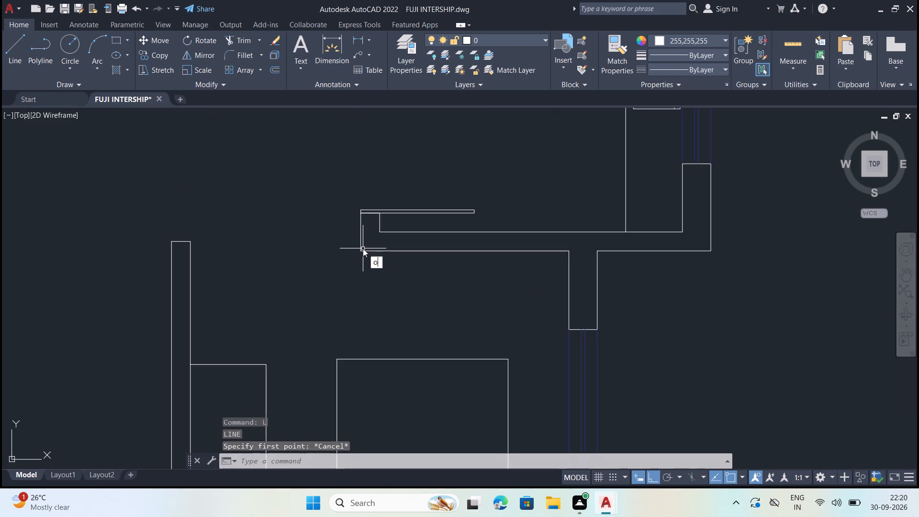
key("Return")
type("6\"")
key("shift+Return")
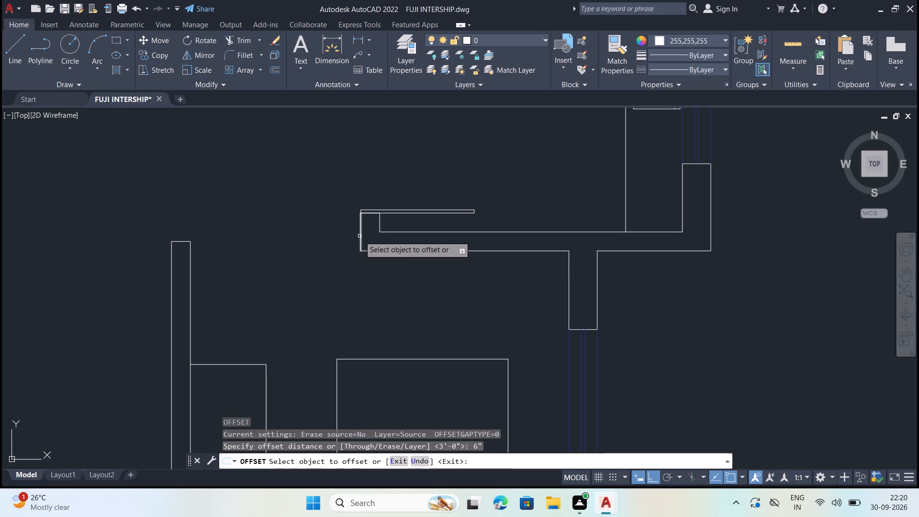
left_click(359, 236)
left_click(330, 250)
Offset the inner face of the lower bedroom's left wall 6" to the right, into the bedroom.
scroll(273, 255, "down", 8)
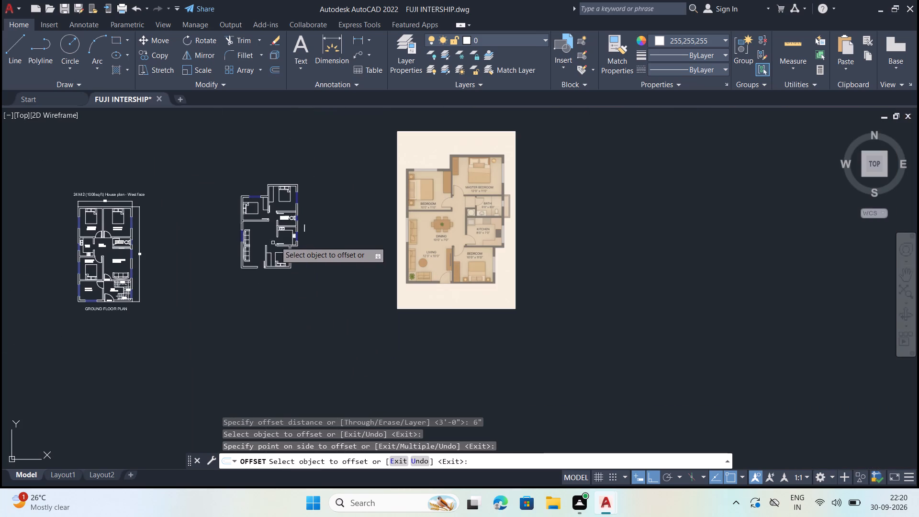
scroll(249, 243, "up", 1)
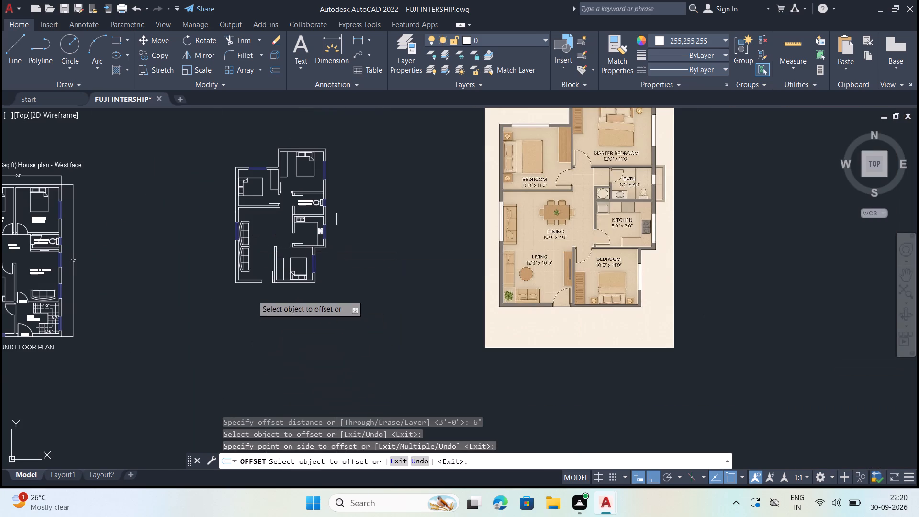
scroll(184, 268, "up", 3)
scroll(425, 248, "up", 2)
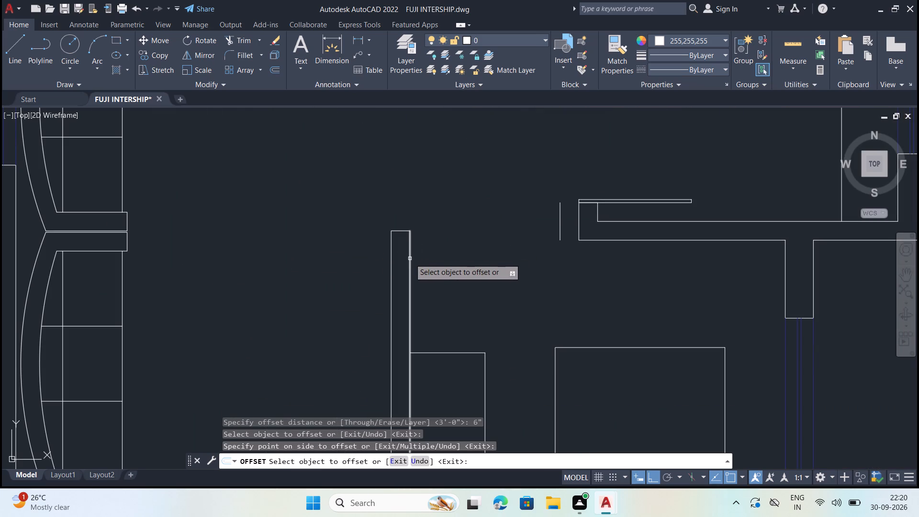
left_click_drag(410, 258, 430, 268)
left_click(464, 275)
key("Escape")
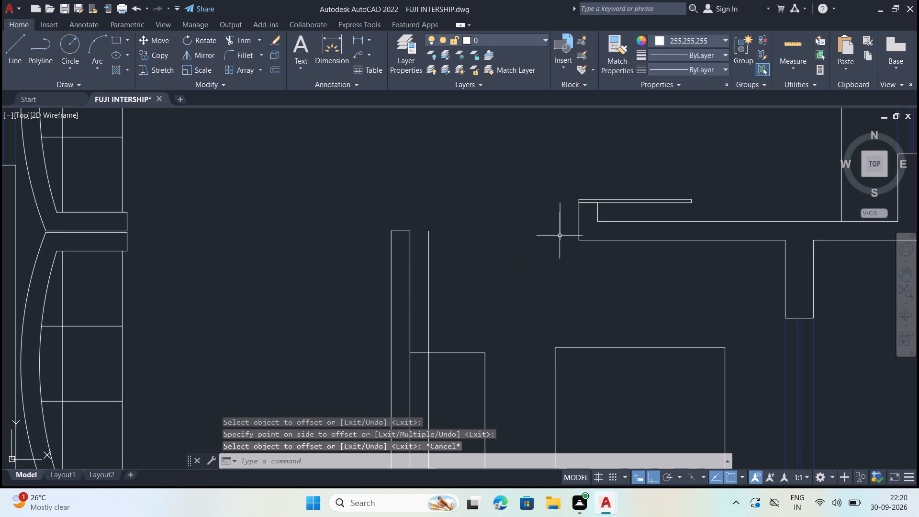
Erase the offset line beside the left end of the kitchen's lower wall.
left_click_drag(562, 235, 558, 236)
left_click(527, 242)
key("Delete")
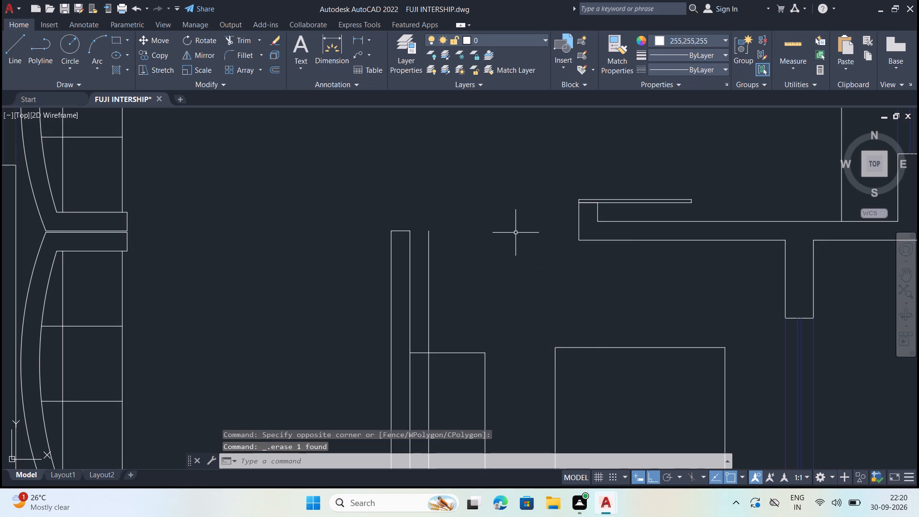
Extend the top end line of the lower bedroom's left wall to the offset line inside the bedroom.
type("ex")
key("Return")
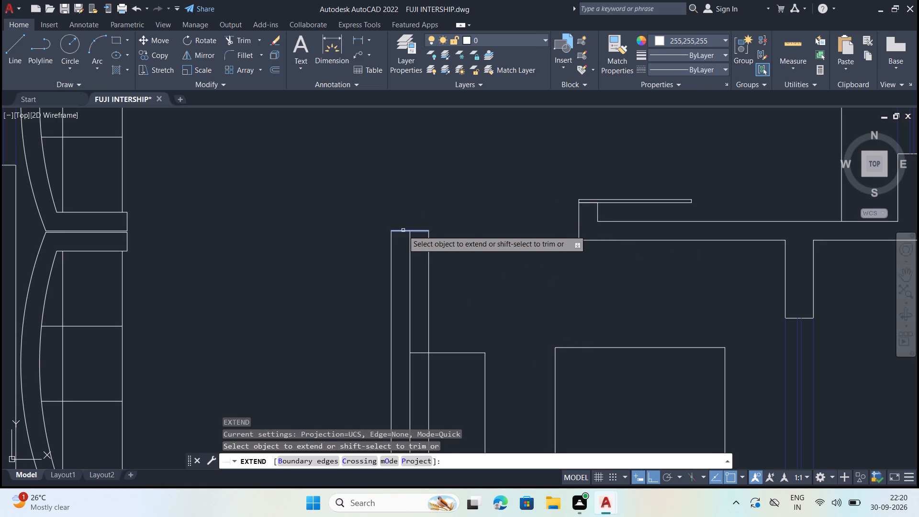
left_click(403, 230)
key("Escape")
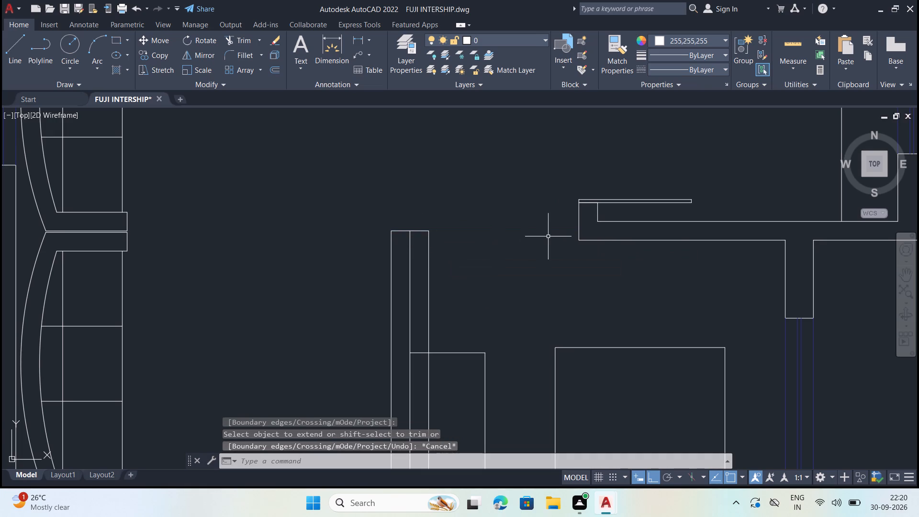
Offset the extended top end line of the lower bedroom's left wall 6" downward.
key("o")
key("Return")
type("6\"")
key("shift+Return")
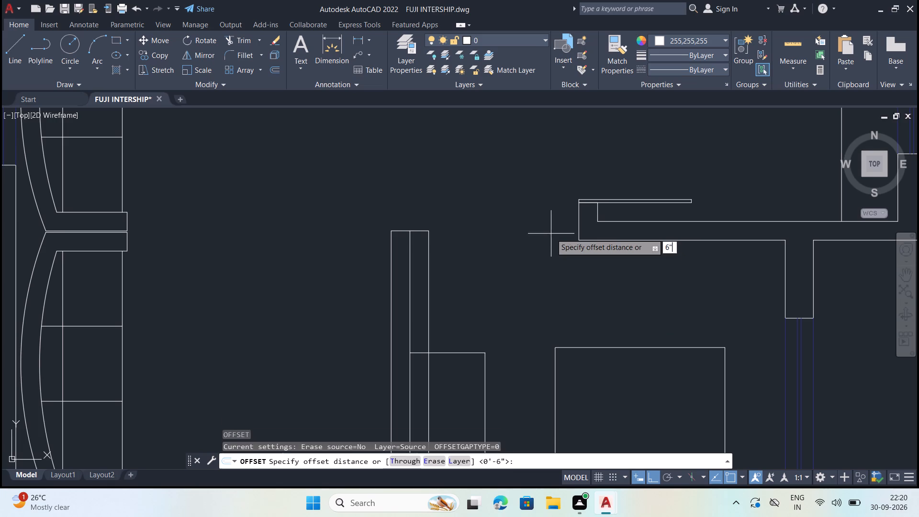
left_click(424, 232)
left_click(424, 271)
key("Escape")
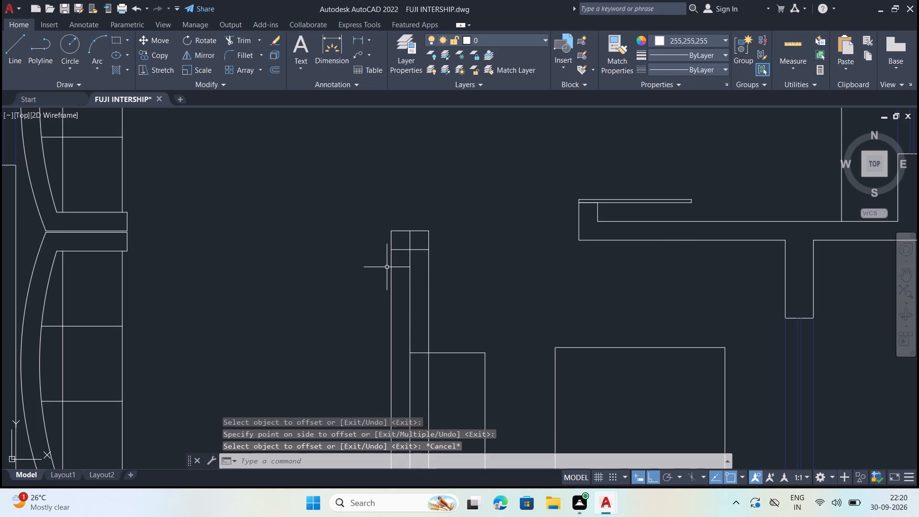
Trim the surplus lines at the top of the lower bedroom's left wall to leave a short L-shaped door jamb.
type("tr")
key("Return")
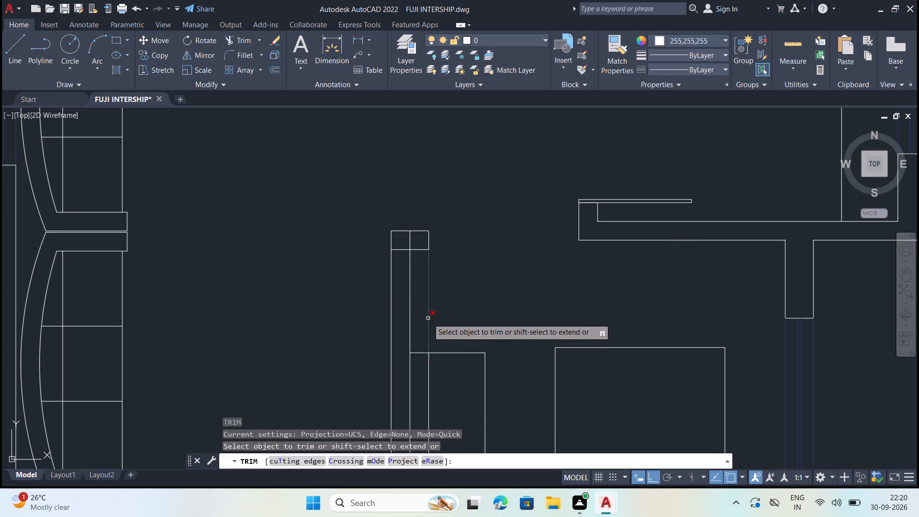
left_click(428, 318)
scroll(403, 242, "up", 1)
left_click(417, 243)
left_click(395, 246)
left_click(399, 248)
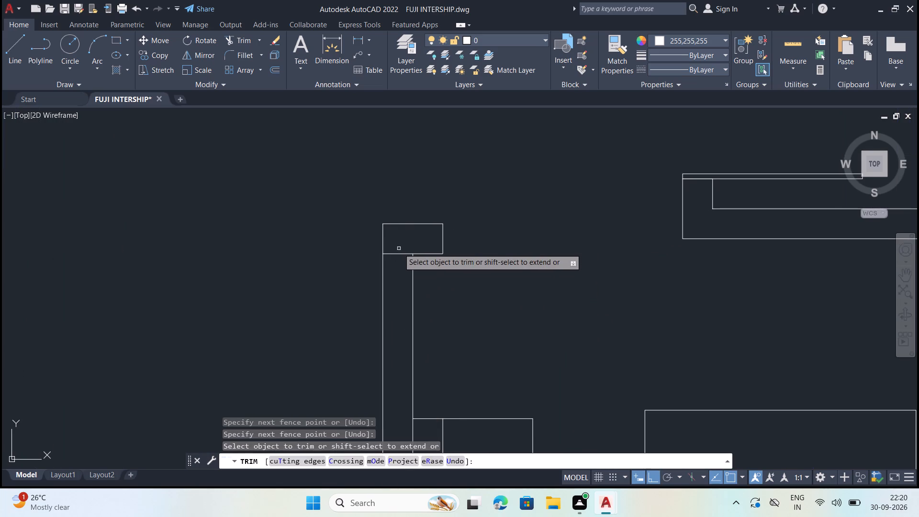
left_click(398, 259)
scroll(406, 241, "down", 3)
key("Escape")
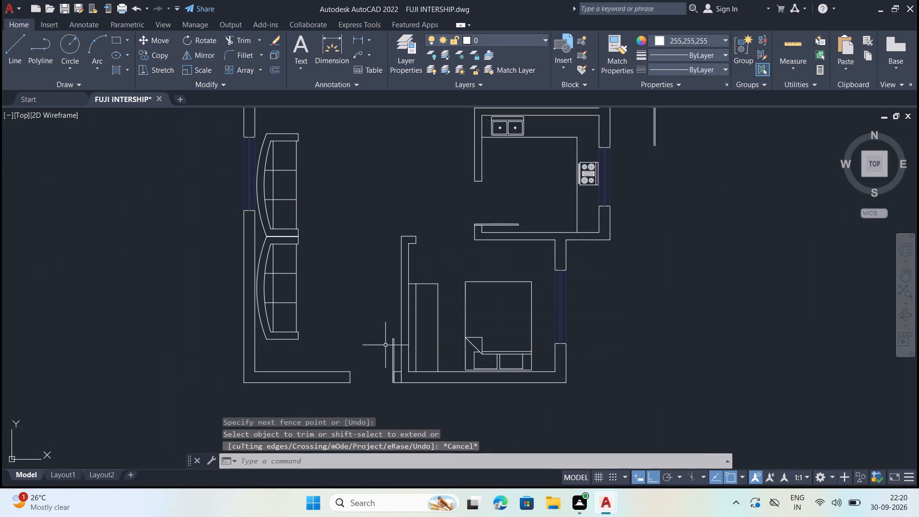
Erase the leftover offset line running through the lower bedroom's wardrobe.
left_click(417, 322)
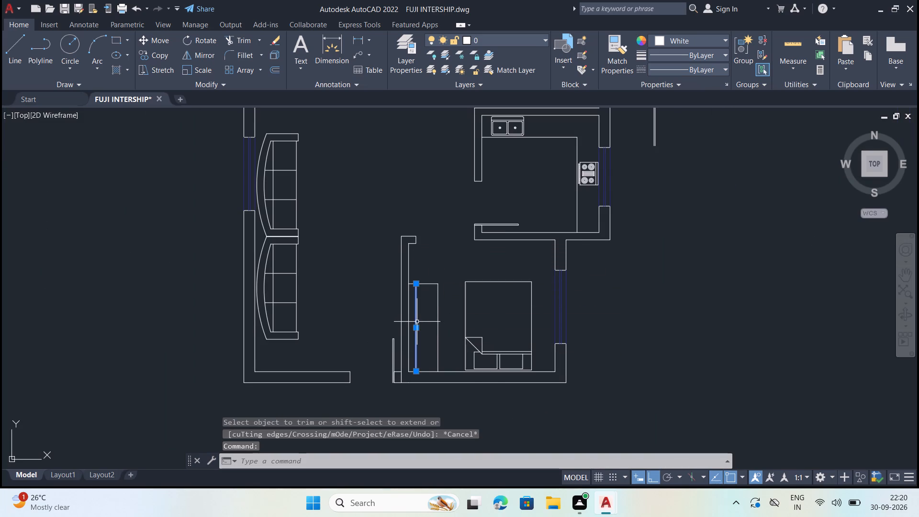
key("Delete")
Draw the lower bedroom's door leaf as a 3' by 1" outline hanging down from the jamb's top outer corner.
key("l")
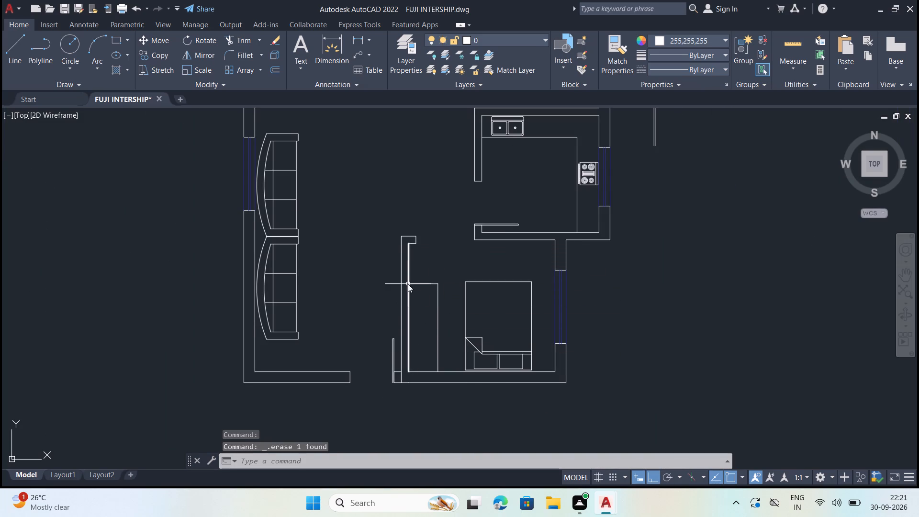
key("Return")
scroll(421, 262, "up", 2)
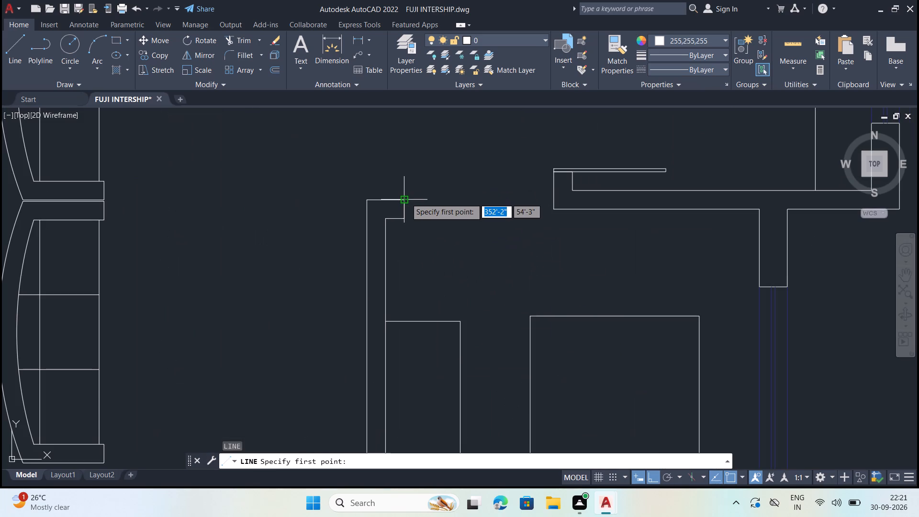
left_click(406, 198)
type("3'")
key("Return")
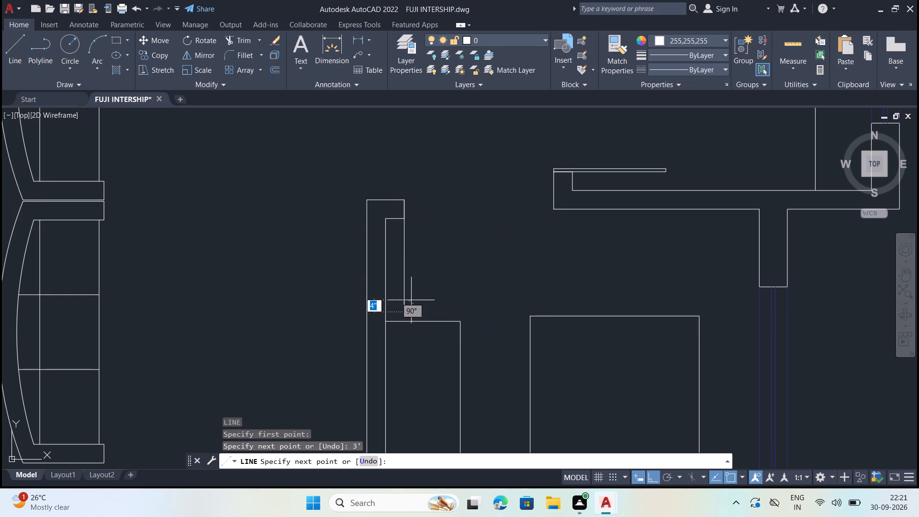
type("1\"")
key("shift+Return")
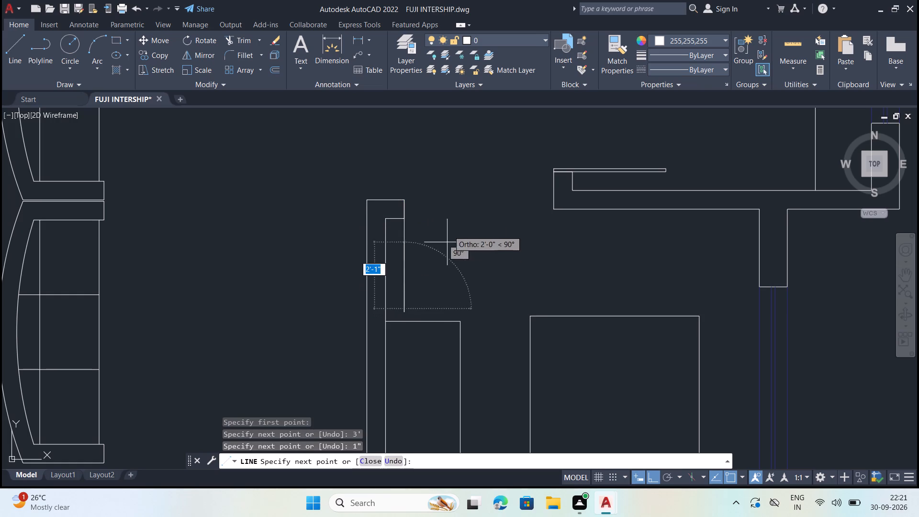
key("ctrl+z")
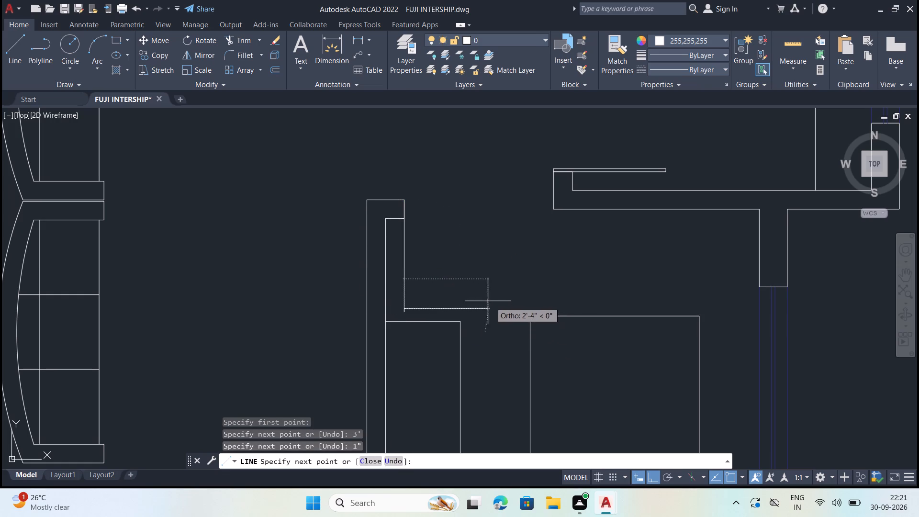
type("1\"")
key("shift+Return")
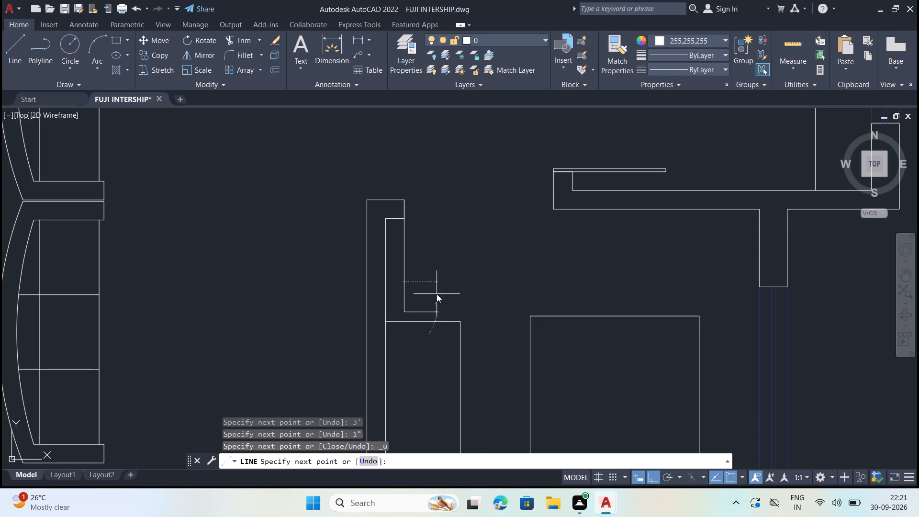
type("3'")
key("Return")
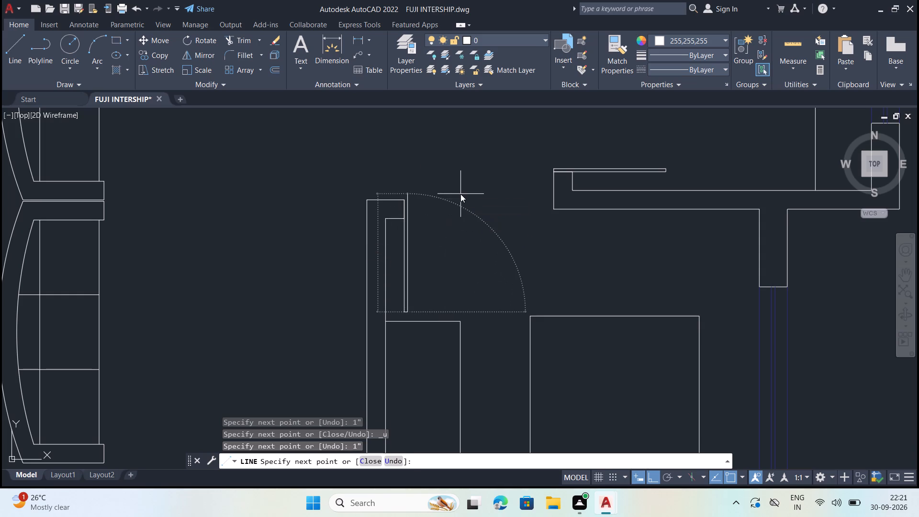
left_click(405, 198)
key("Escape")
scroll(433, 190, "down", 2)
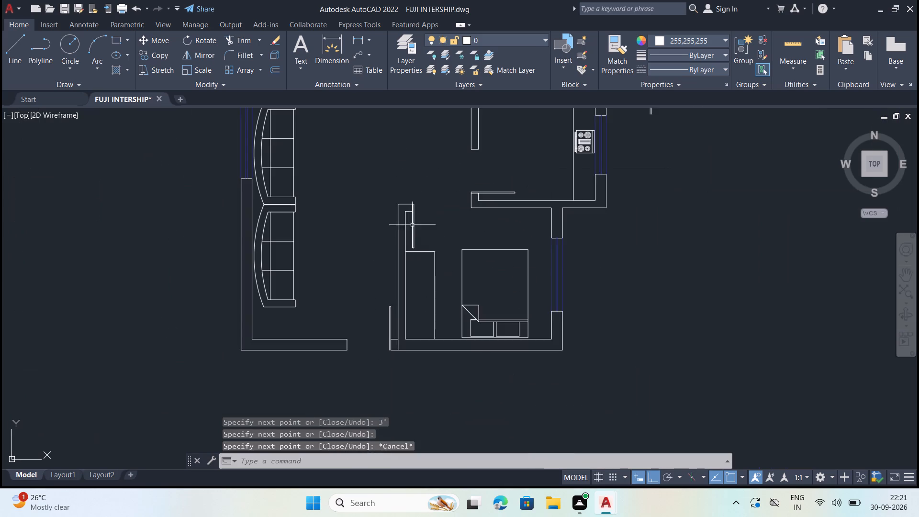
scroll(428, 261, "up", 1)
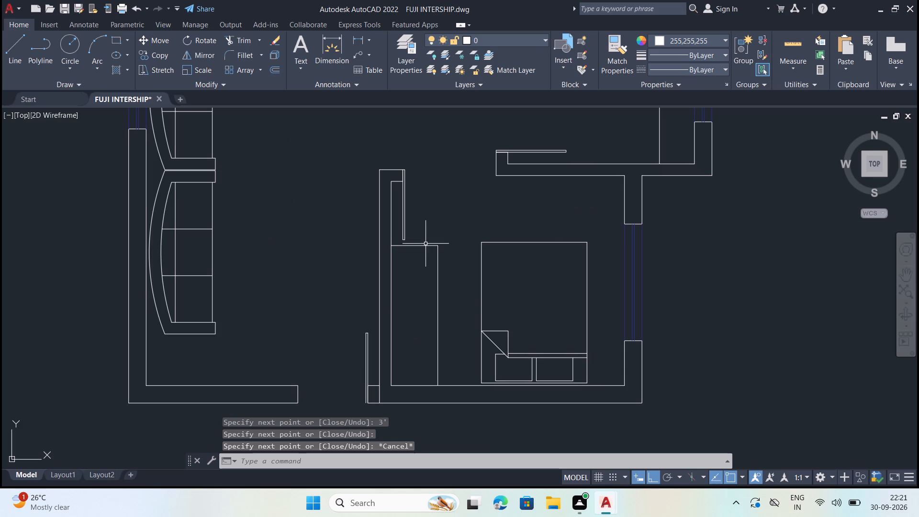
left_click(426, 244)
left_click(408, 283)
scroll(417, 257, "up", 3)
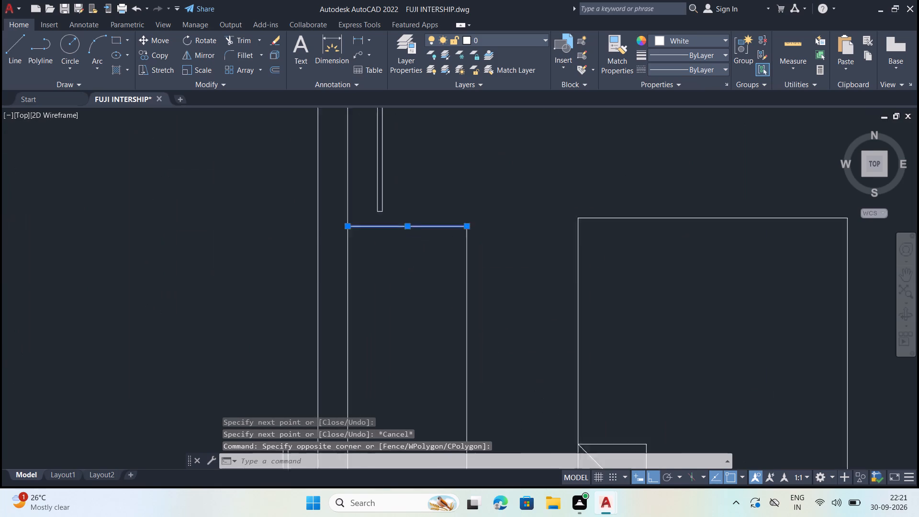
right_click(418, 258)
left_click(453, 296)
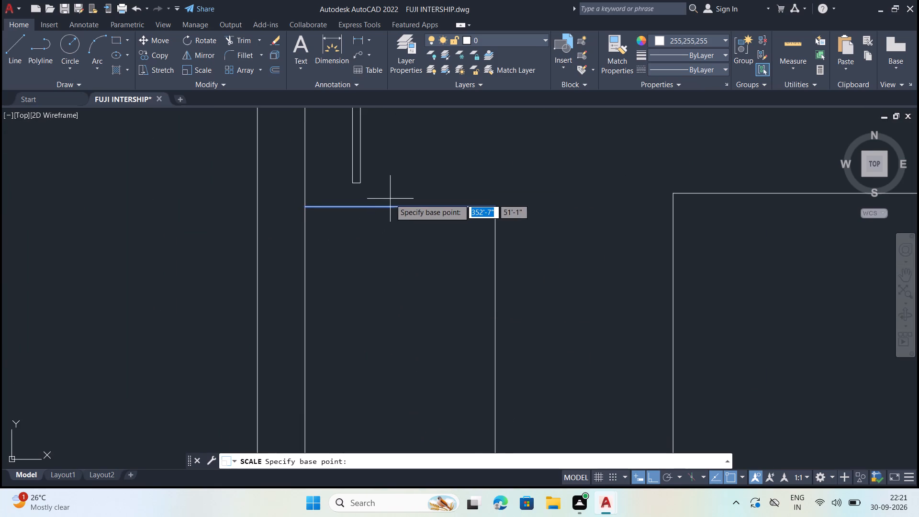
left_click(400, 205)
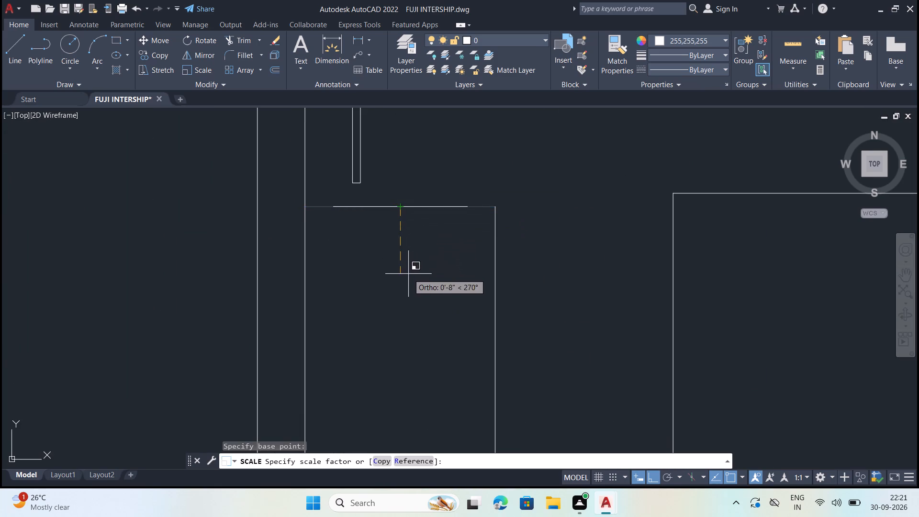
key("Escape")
Turn Ortho off and move the wardrobe's top edge line about 11" down, clear of the door leaf.
left_click(653, 479)
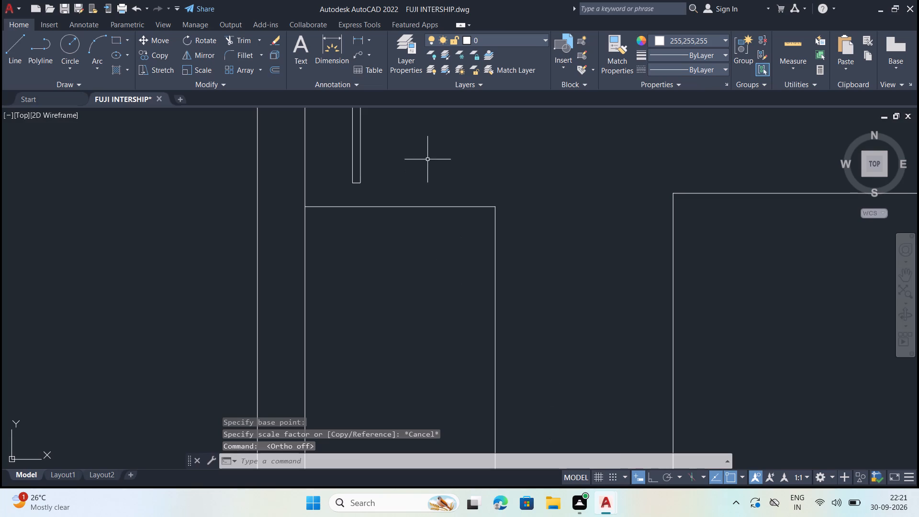
left_click(449, 185)
left_click(413, 240)
right_click(413, 241)
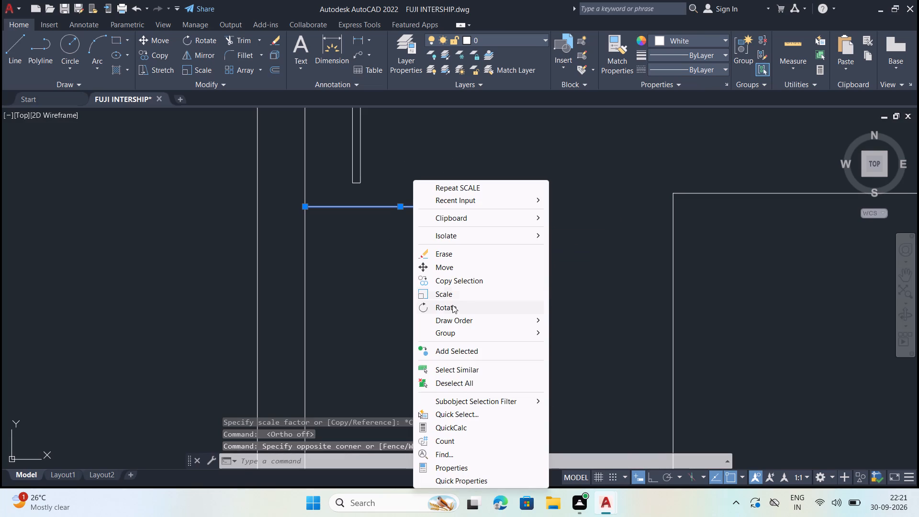
left_click(457, 272)
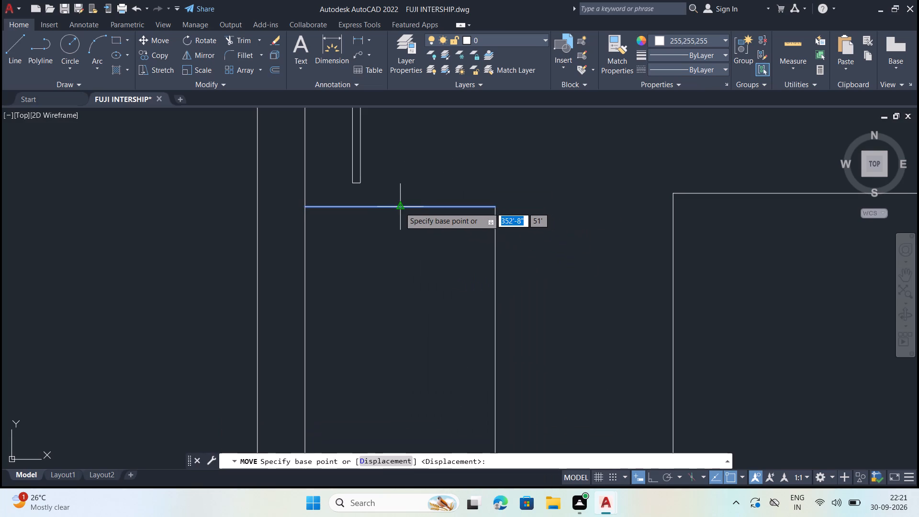
left_click(400, 207)
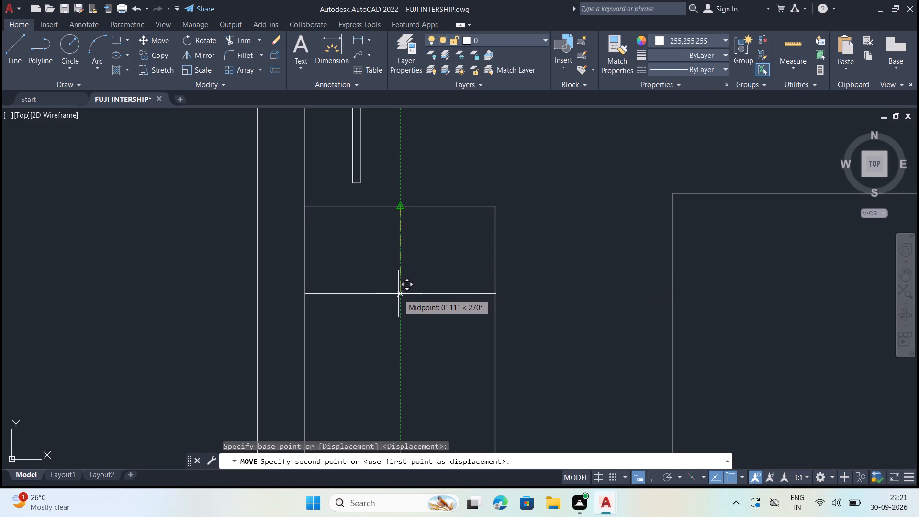
left_click(398, 297)
Trim the wardrobe's right side line where it projects above the moved top edge.
type("tr")
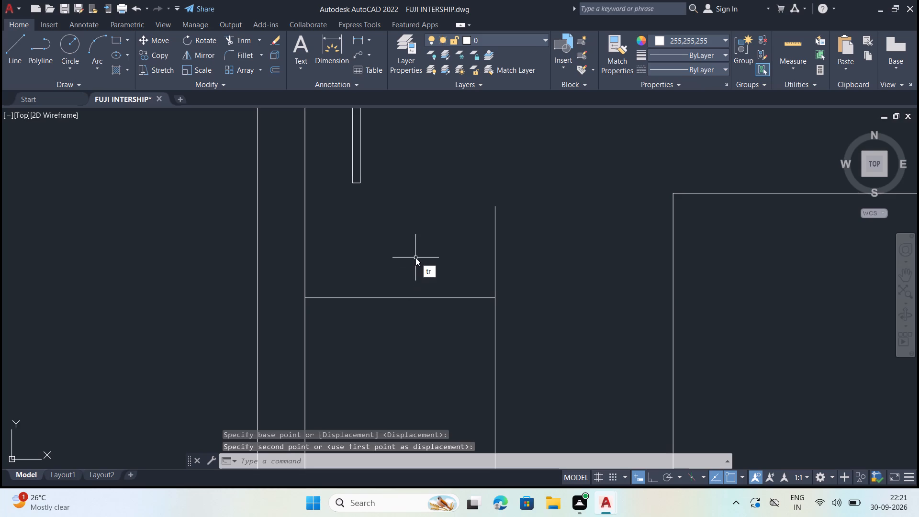
key("Return")
left_click(488, 248)
left_click(505, 249)
scroll(340, 234, "down", 5)
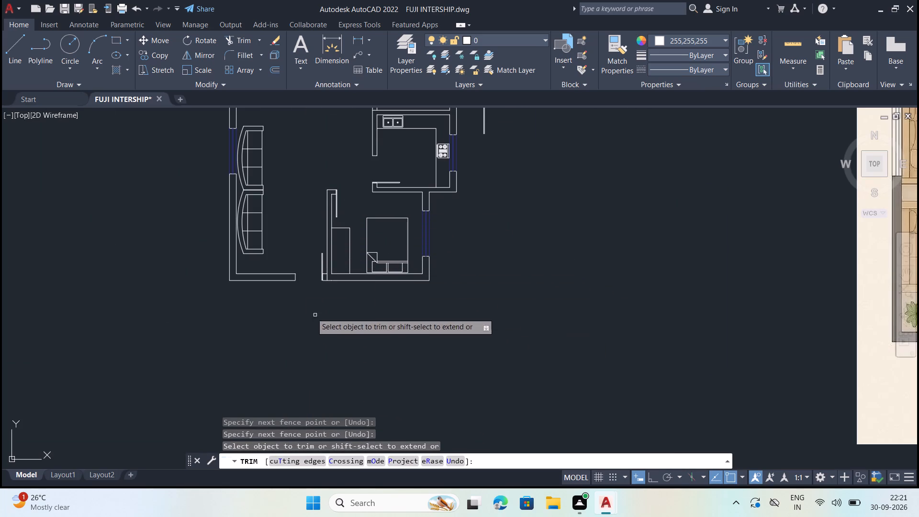
scroll(362, 327, "down", 1)
key("Escape")
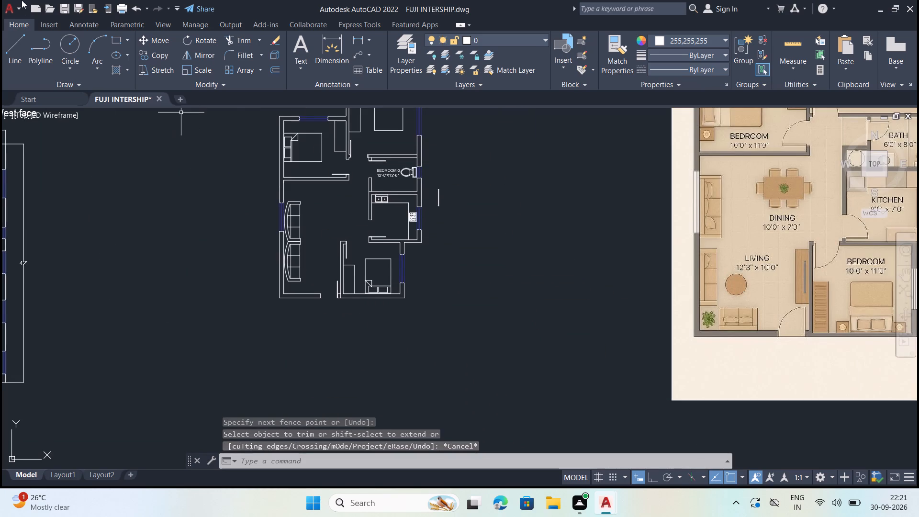
Draw a three-point arc for the door swing of the bedroom above the living area, from the upper jamb through the leaf tip.
left_click(94, 47)
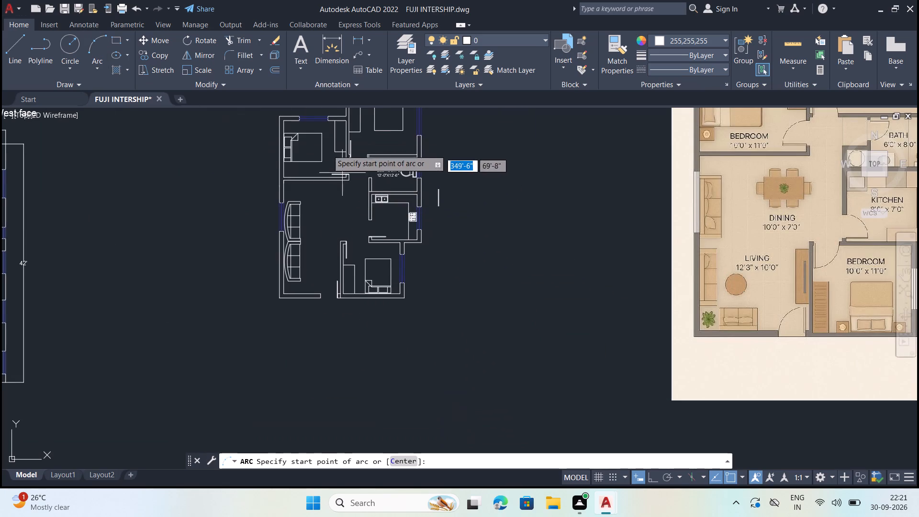
scroll(330, 149, "up", 3)
left_click(373, 186)
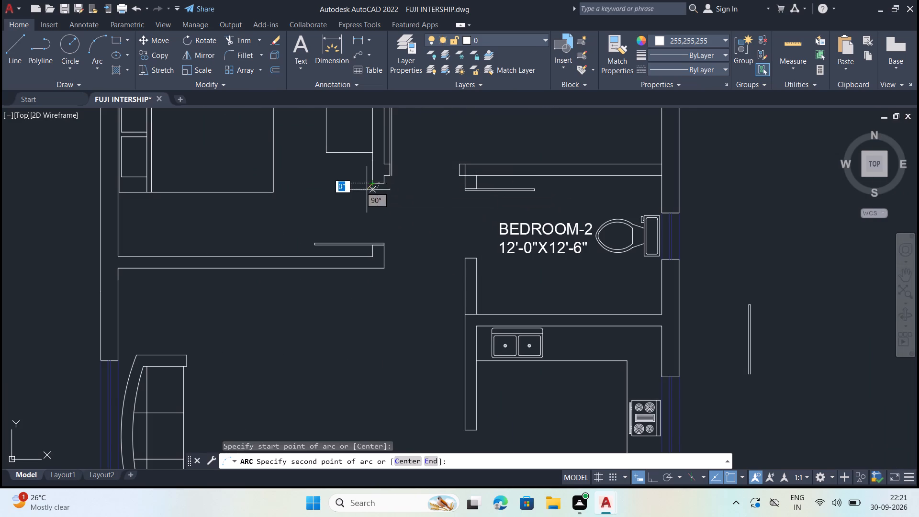
left_click(316, 240)
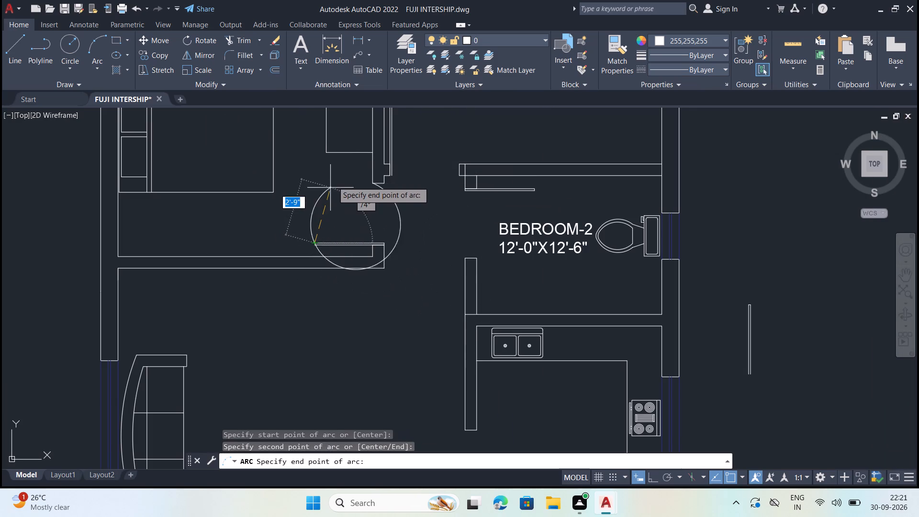
left_click(391, 180)
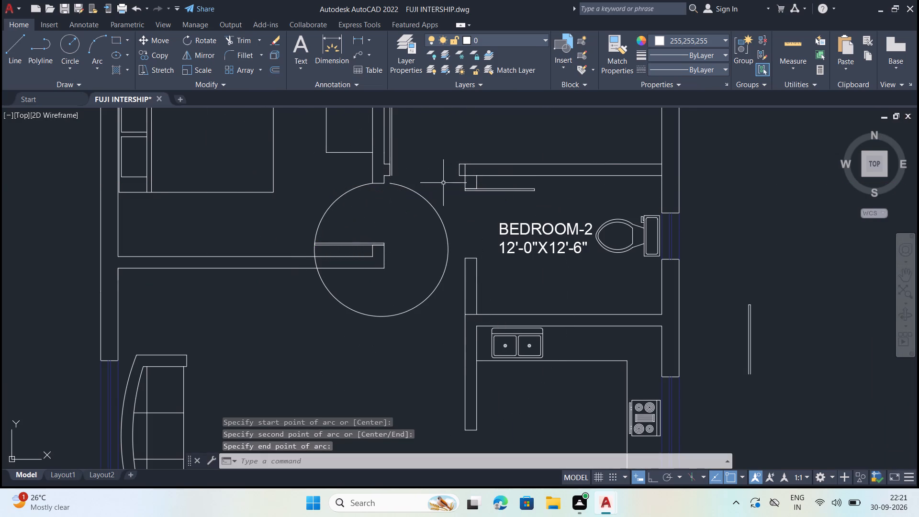
Trim the swing arc of the bedroom above the living area down to the quarter between the upper jamb and leaf tip.
type("tr")
key("Return")
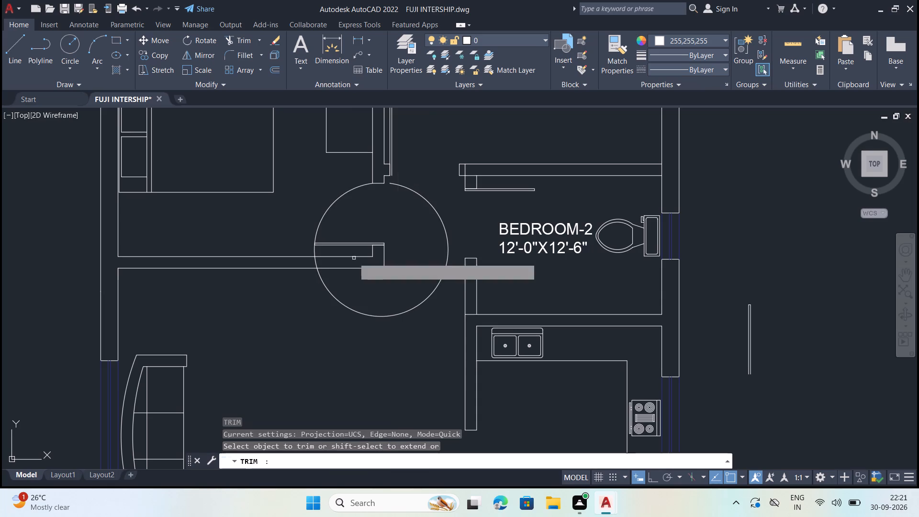
scroll(325, 268, "up", 2)
left_click(306, 219)
left_click(293, 219)
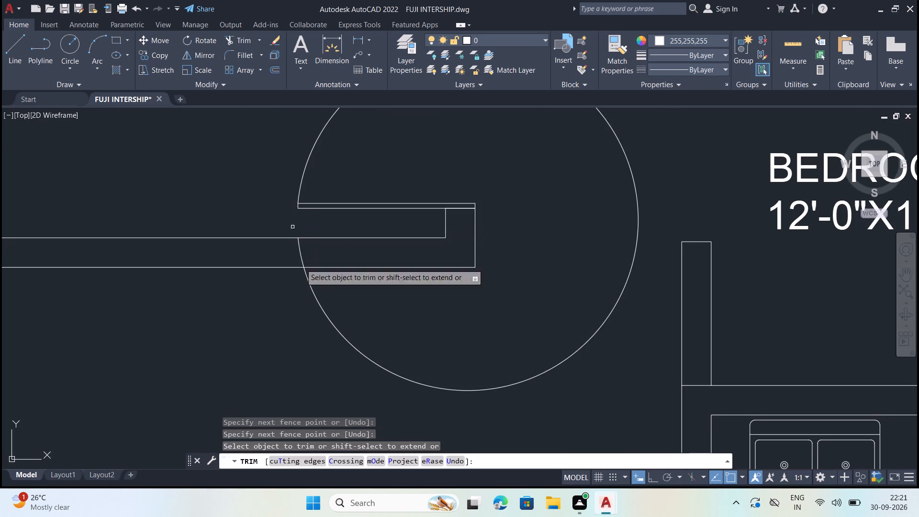
scroll(321, 304, "down", 1)
left_click(504, 194)
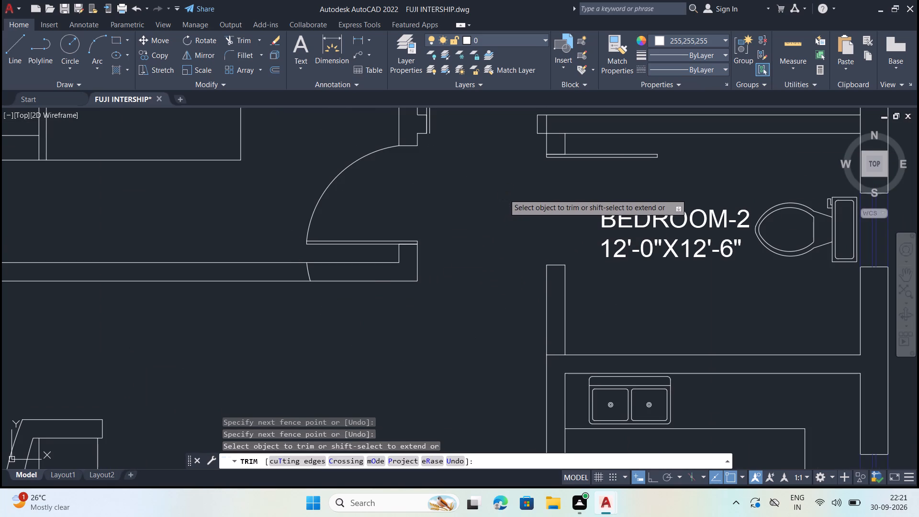
scroll(398, 326, "down", 2)
scroll(357, 303, "up", 4)
left_click(350, 308)
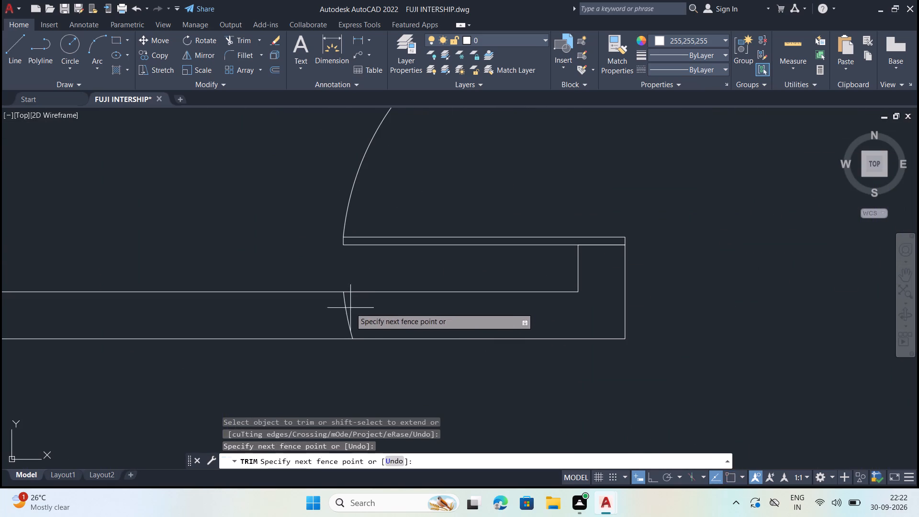
left_click(331, 310)
scroll(323, 319, "down", 4)
key("Escape")
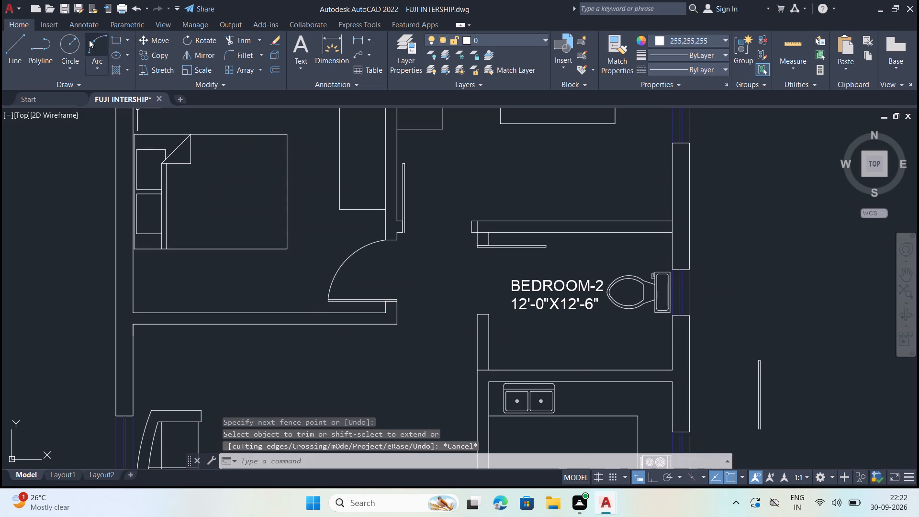
Draw a three-point arc for the master bedroom door swing, from the leaf tip through the opposite jamb's upper corner and back to the tip.
left_click(94, 41)
scroll(397, 188, "up", 1)
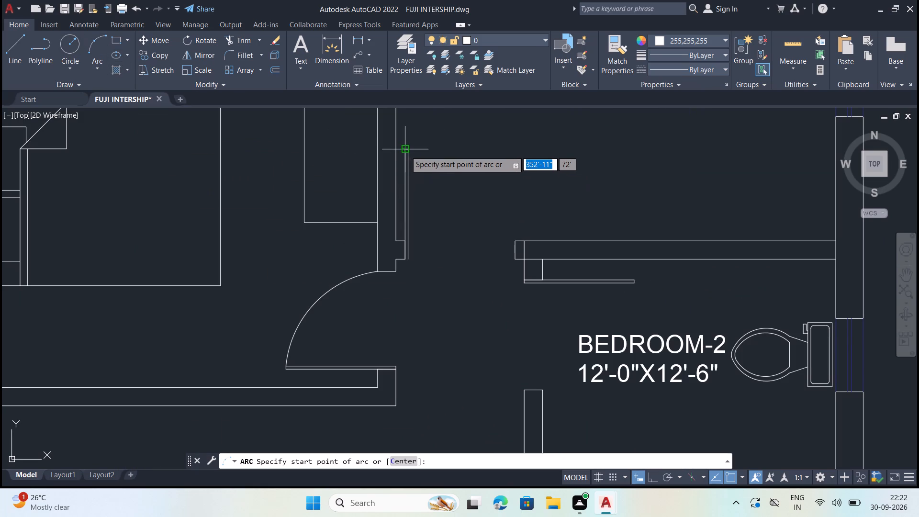
left_click(409, 151)
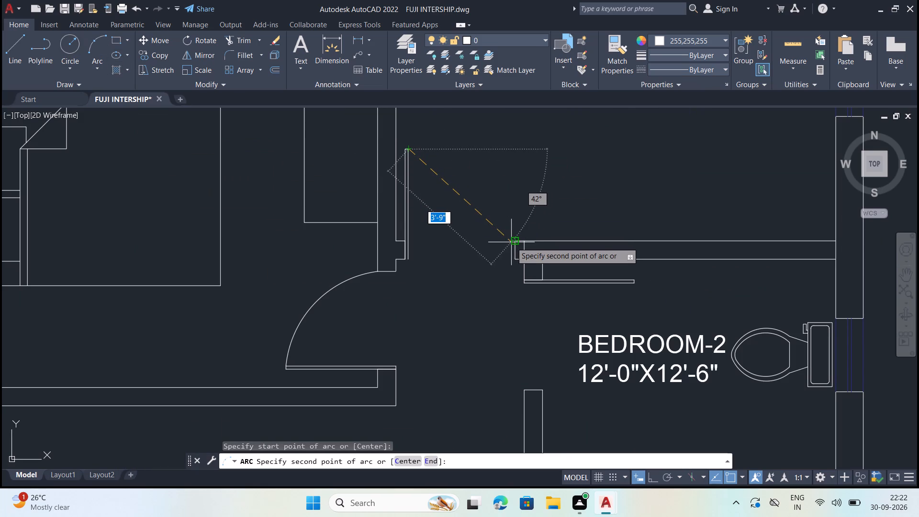
left_click(514, 241)
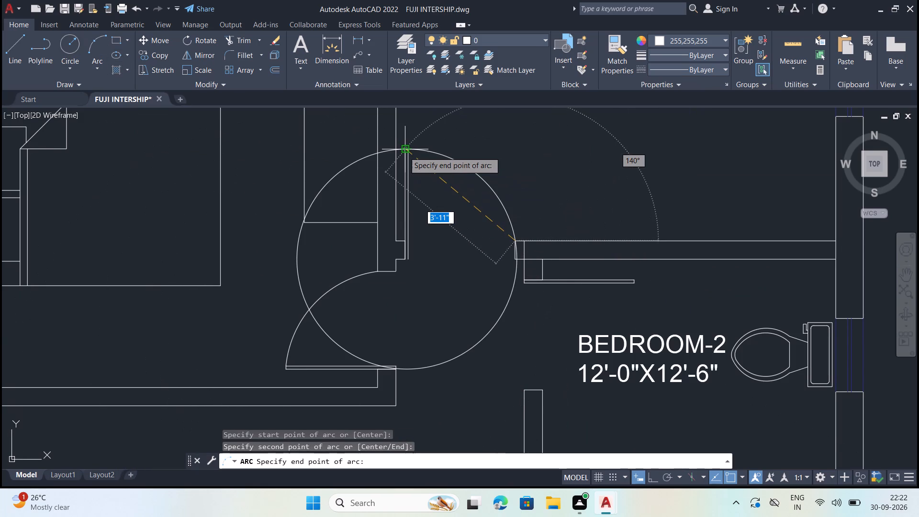
left_click(404, 152)
key("Escape")
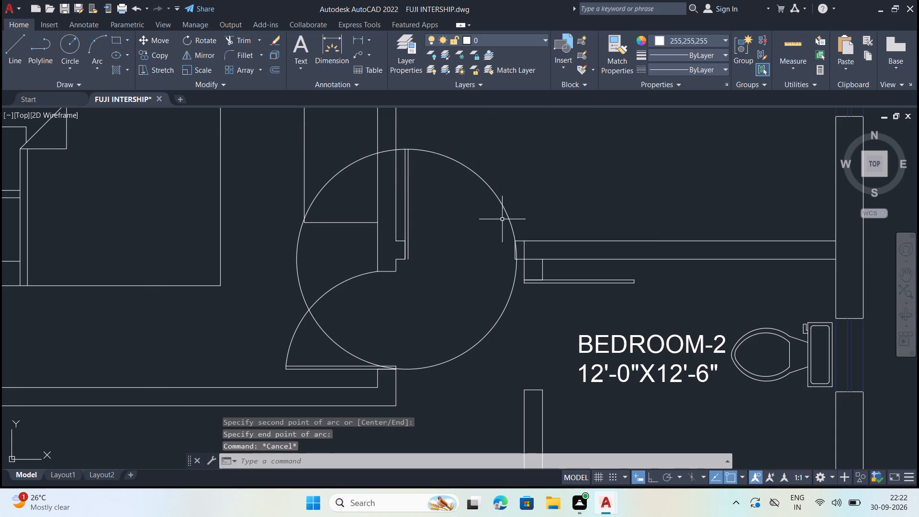
Trim the master bedroom door arc at the leaf tip and opposite jamb, and erase its leftover portion so only the quarter swing remains.
key("t")
key("r")
key("Return")
scroll(418, 162, "up", 1)
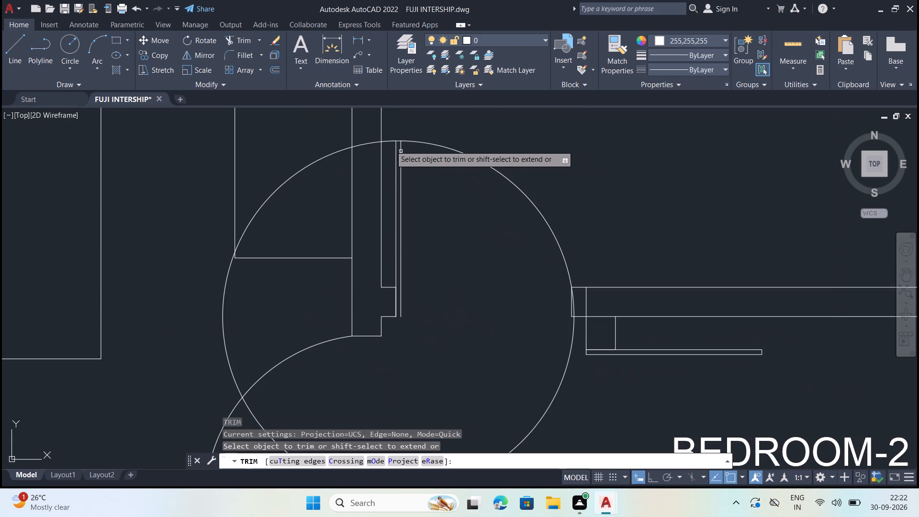
left_click(388, 140)
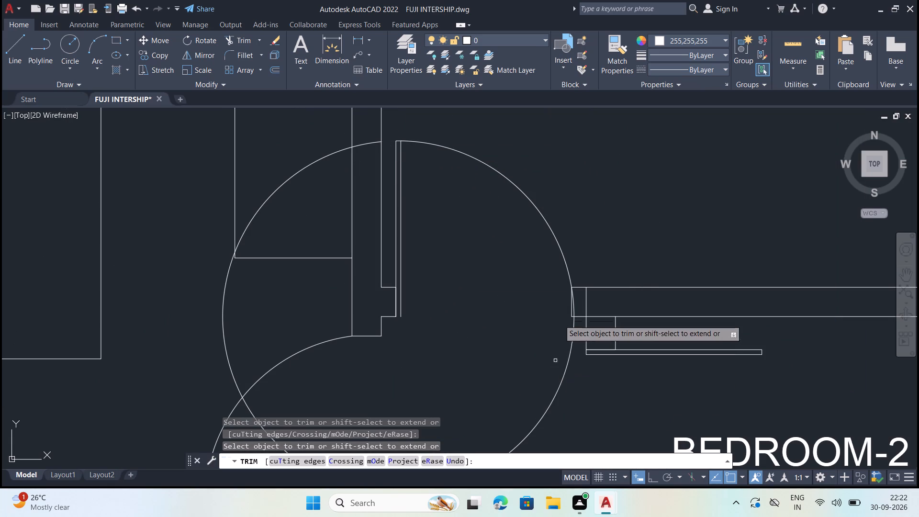
scroll(560, 303, "up", 2)
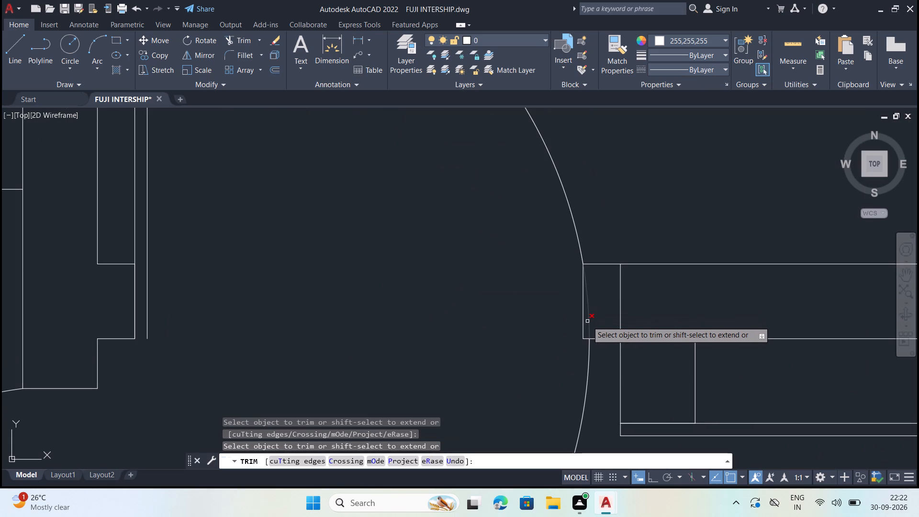
left_click(588, 322)
scroll(578, 322, "down", 3)
key("Escape")
left_click(582, 383)
left_click(551, 363)
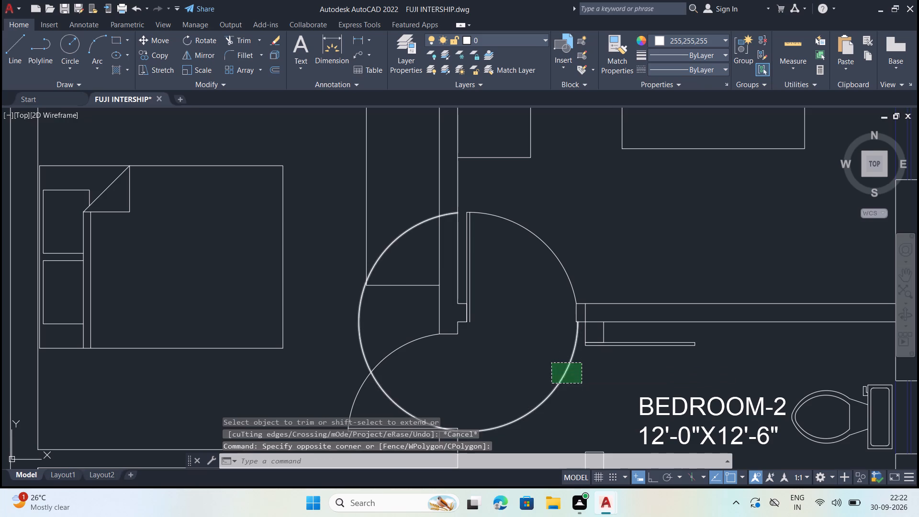
key("Delete")
Close the open bottom end of the master bedroom door leaf with a short line.
scroll(421, 277, "down", 1)
scroll(496, 304, "up", 2)
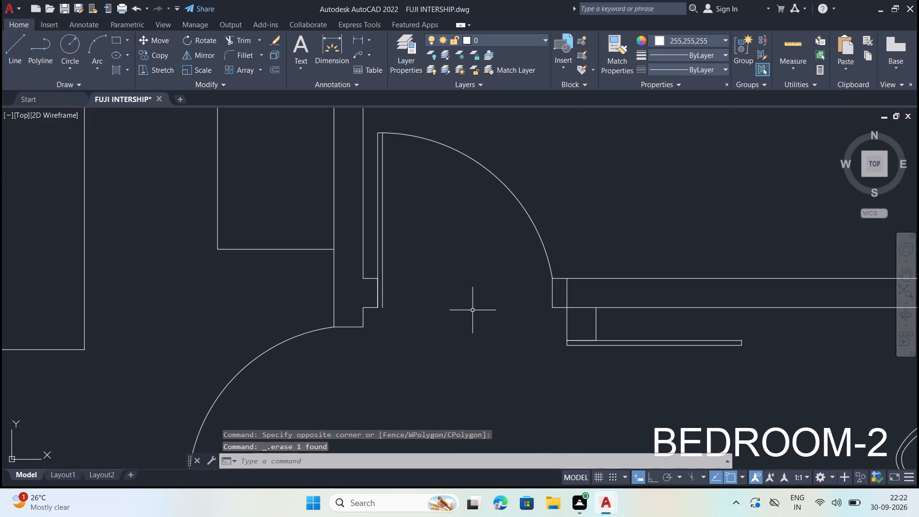
key("l")
key("Return")
scroll(404, 360, "up", 1)
scroll(377, 281, "up", 1)
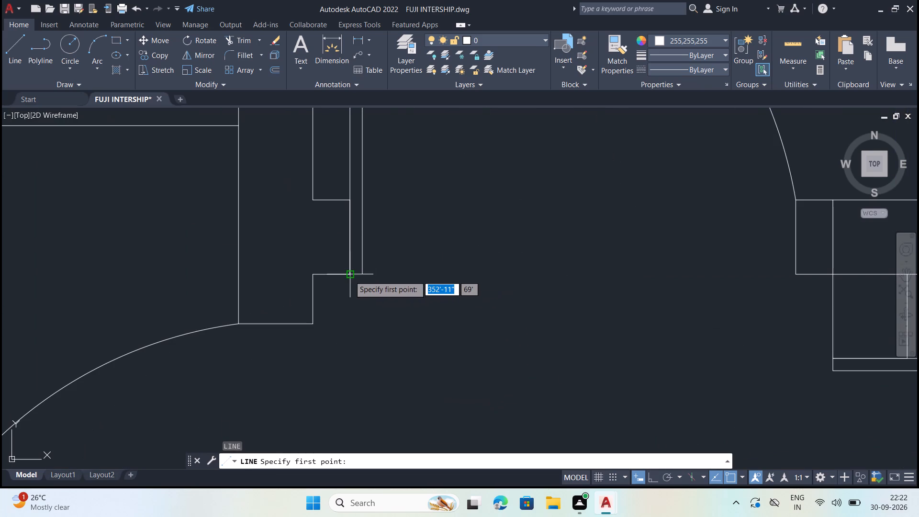
left_click(349, 275)
left_click(364, 275)
scroll(410, 307, "down", 1)
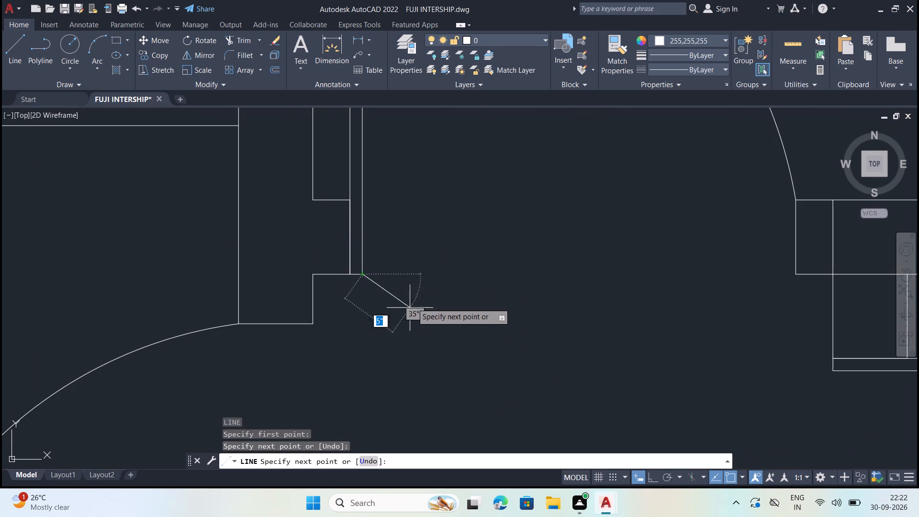
scroll(413, 301, "down", 2)
key("Escape")
Move the BEDROOM-2 label to the lower part of the bath, below the toilet and clear of the door area.
scroll(436, 277, "down", 3)
scroll(429, 314, "up", 4)
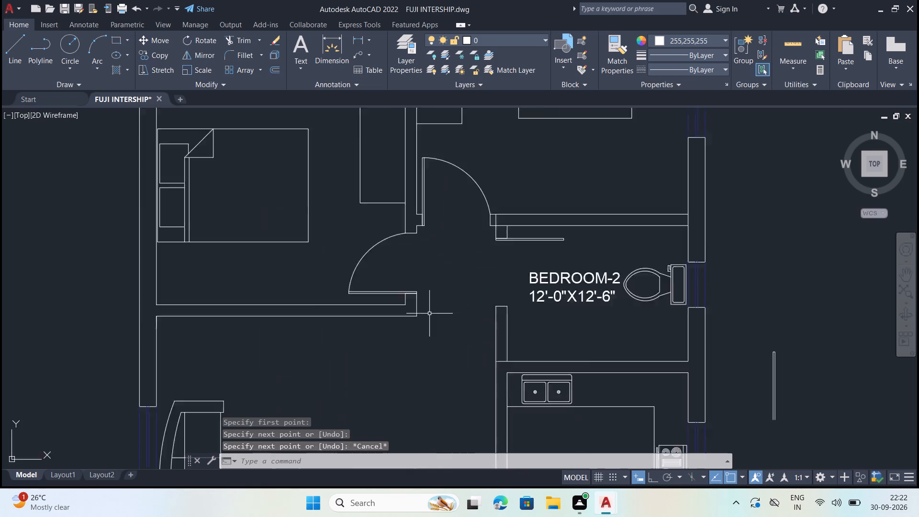
scroll(414, 275, "down", 3)
scroll(498, 244, "up", 3)
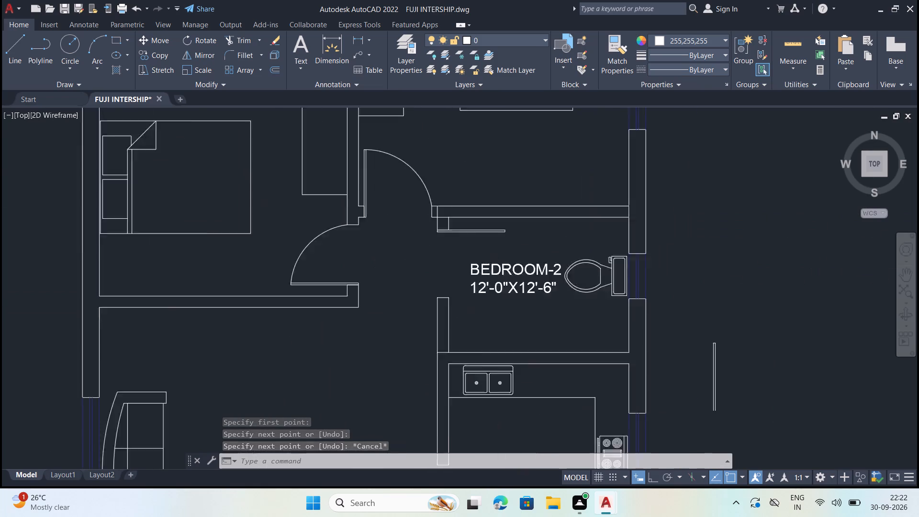
left_click(526, 313)
right_click(434, 302)
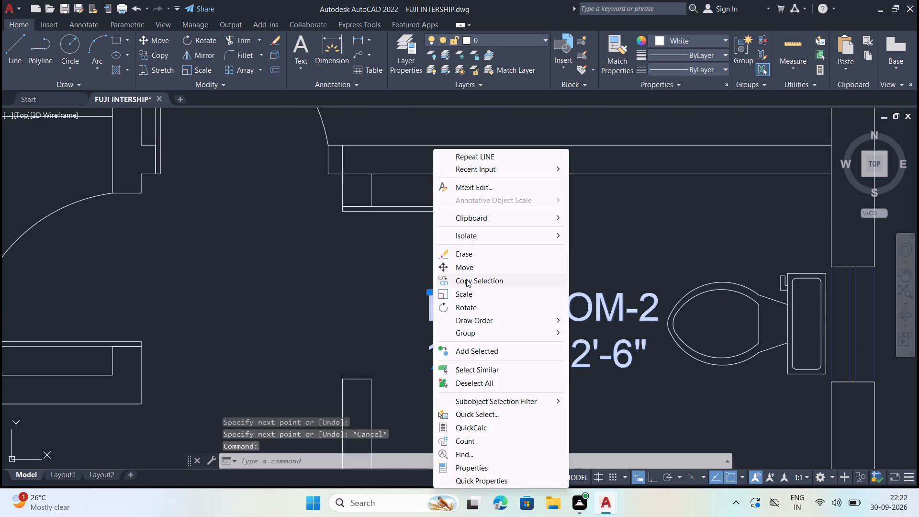
left_click(467, 266)
scroll(401, 257, "down", 4)
left_click(423, 267)
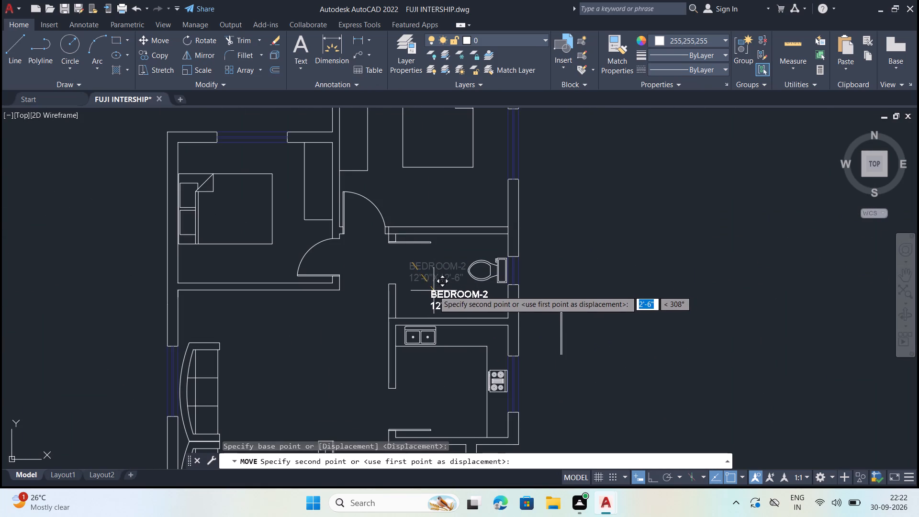
left_click(431, 289)
Draw a three-point arc for the bath door swing, from the leaf tip through the lower jamb's inner corner and beyond the opening.
scroll(414, 261, "up", 1)
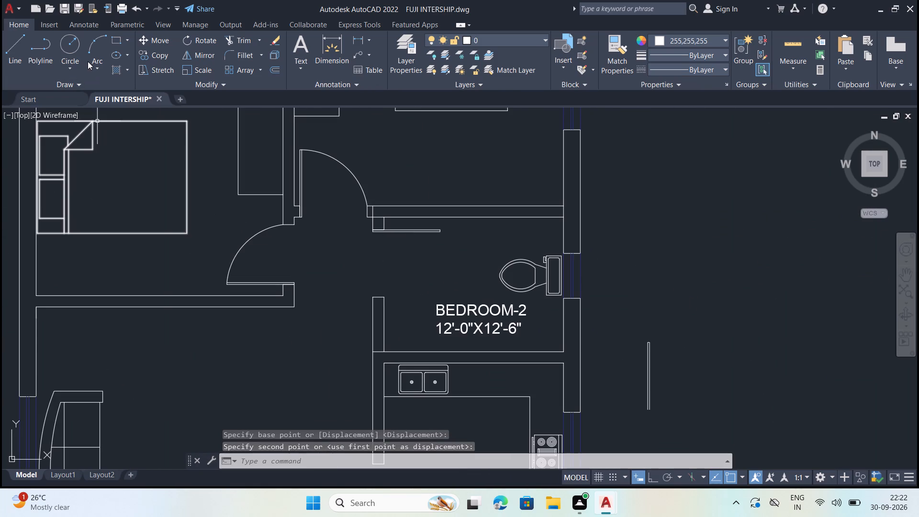
left_click(90, 56)
scroll(438, 228, "up", 2)
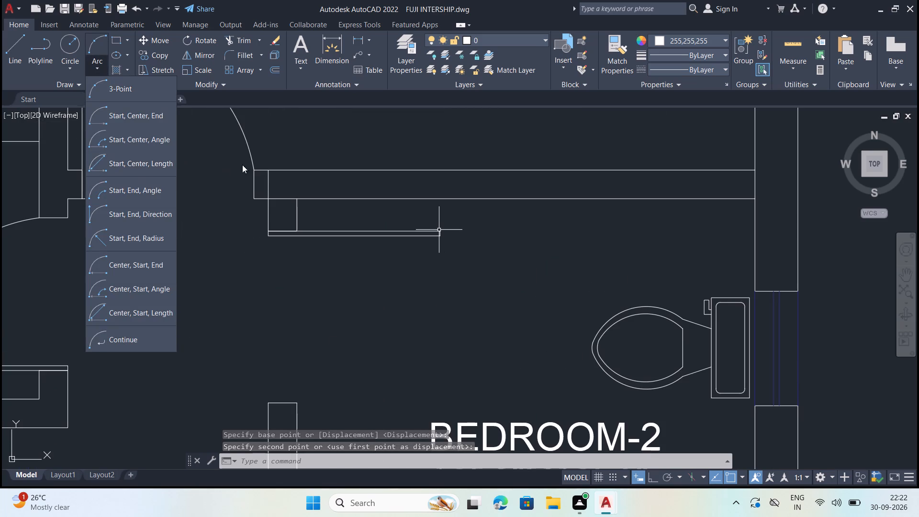
left_click(99, 47)
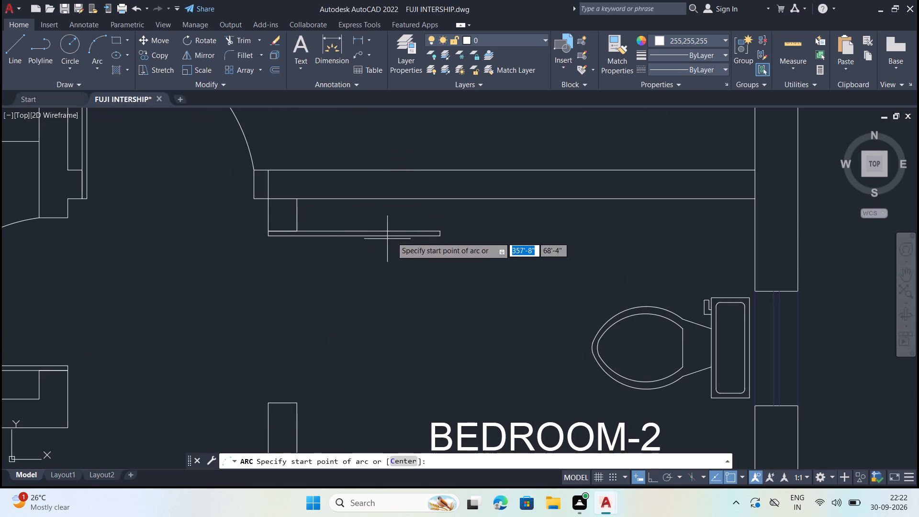
left_click(435, 238)
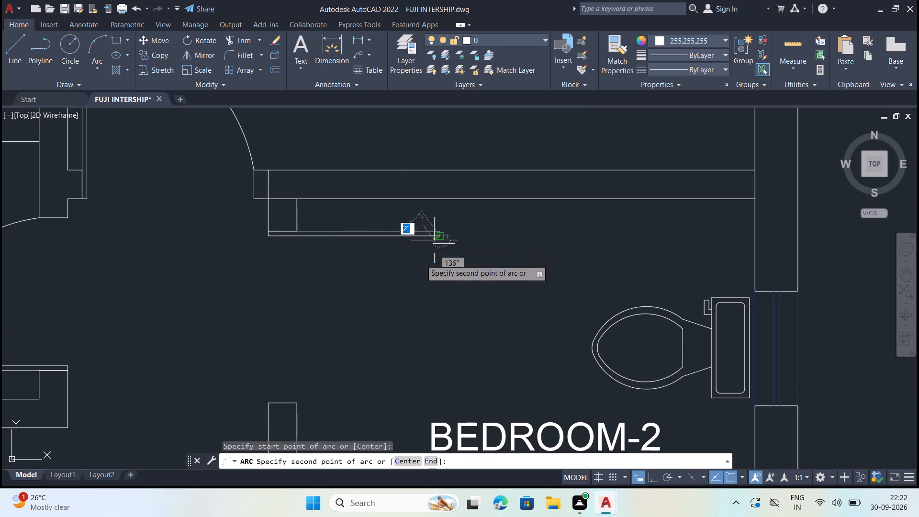
left_click(299, 405)
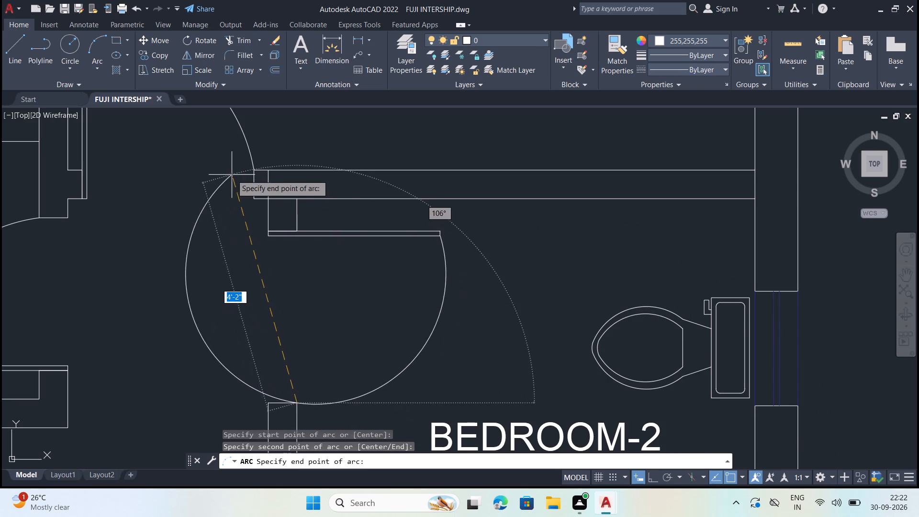
left_click(222, 162)
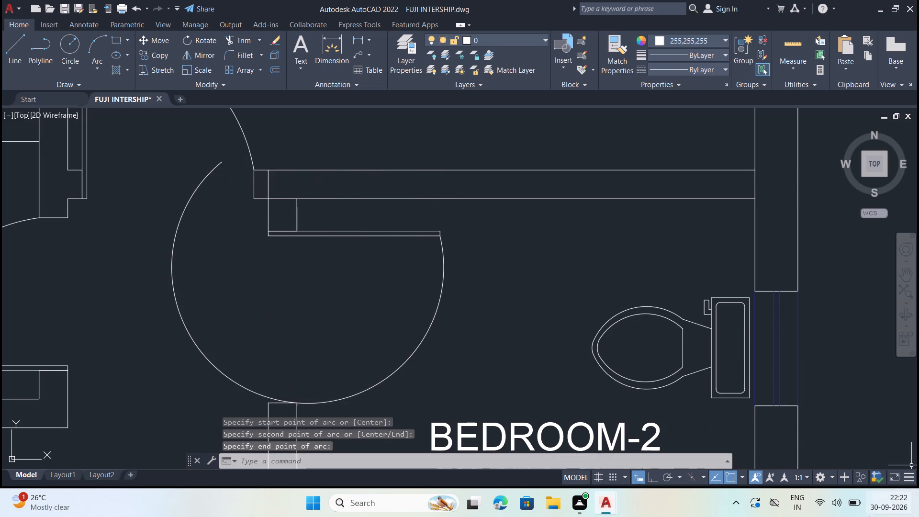
key("Escape")
Trim the bath door arc so only the swing between the leaf tip and lower jamb remains.
key("t")
key("r")
key("Return")
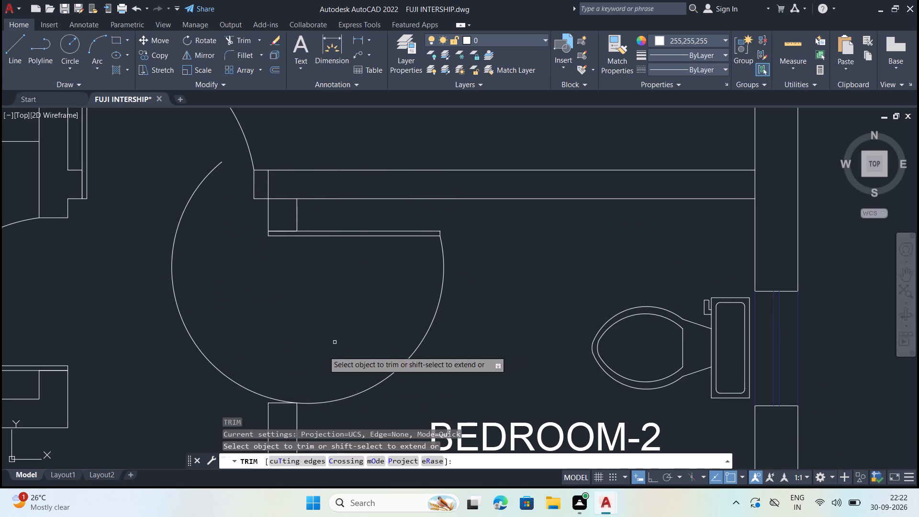
left_click_drag(287, 352, 283, 353)
left_click_drag(212, 391, 216, 388)
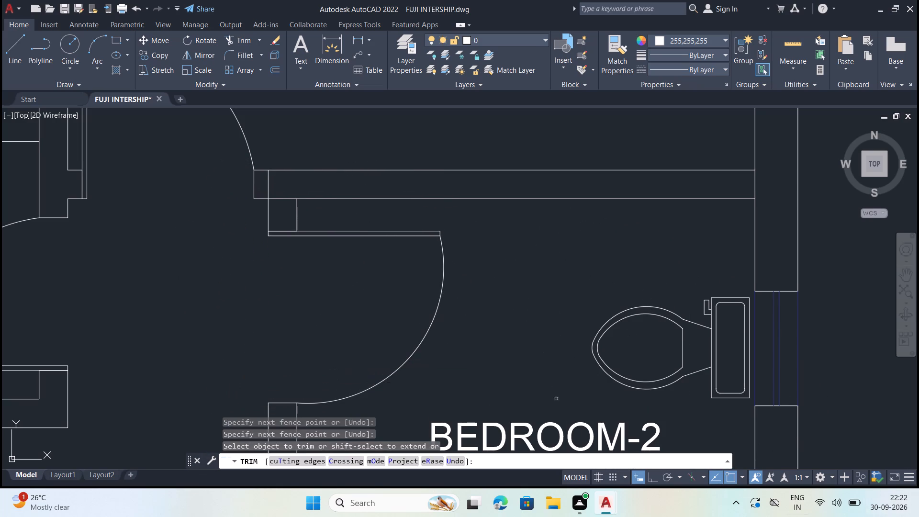
scroll(203, 184, "down", 4)
scroll(377, 236, "down", 2)
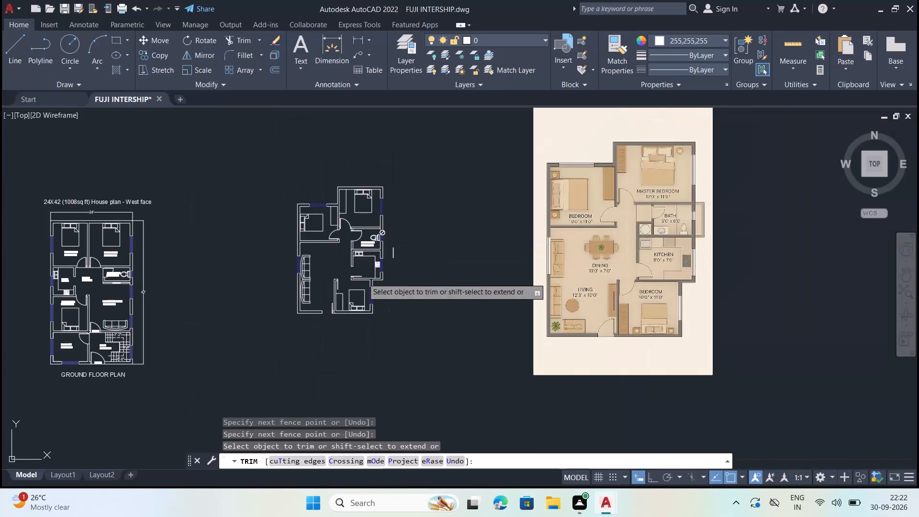
scroll(321, 320, "up", 3)
key("Escape")
Draw a three-point arc for the living area's entrance door swing, from the leaf tip through the opposite jamb's inner corner and back to the tip.
left_click(95, 45)
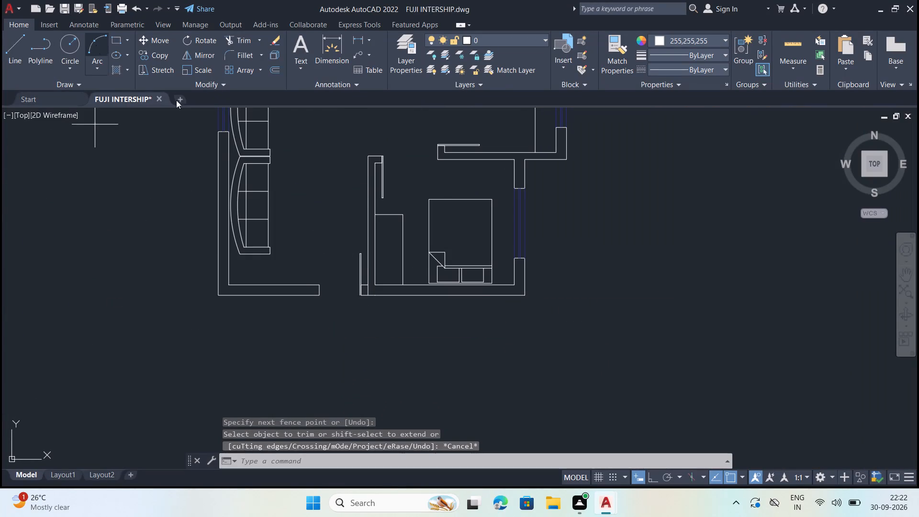
scroll(320, 279, "up", 2)
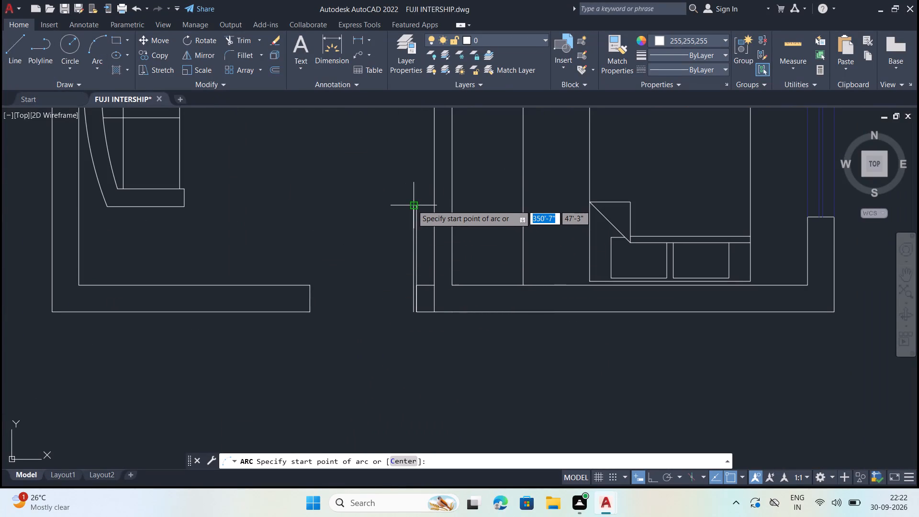
left_click(412, 205)
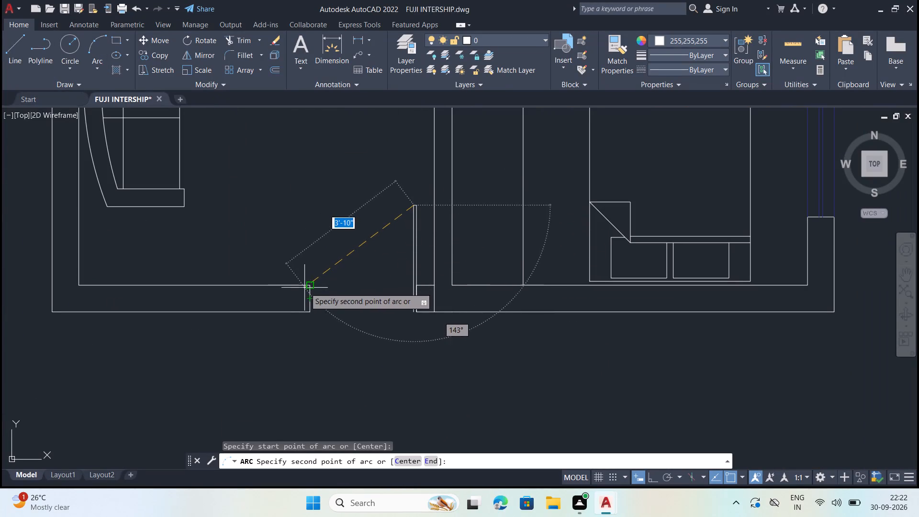
left_click(310, 285)
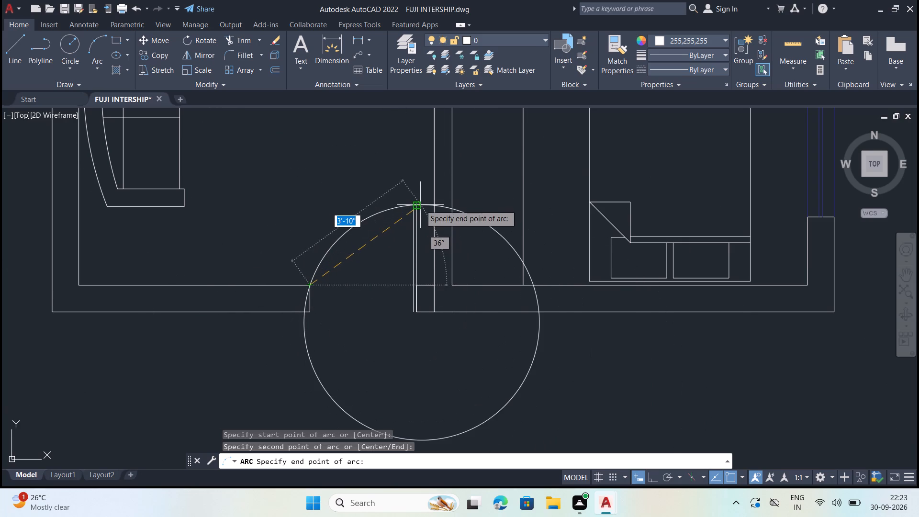
left_click(420, 205)
key("Escape")
Trim the entrance door arc at the leaf tip and opposite jamb, and delete the leftover portion outside the swing.
key("t")
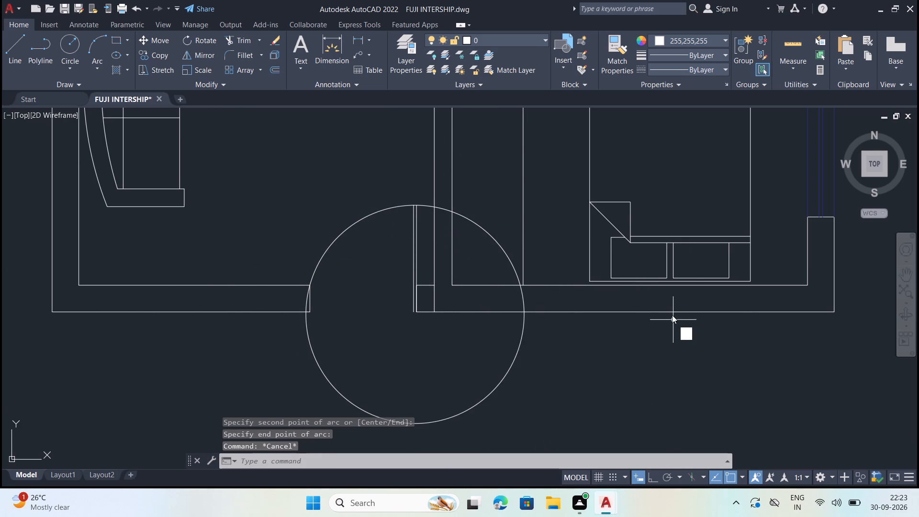
key("r")
key("Return")
scroll(411, 198, "up", 2)
left_click(432, 213)
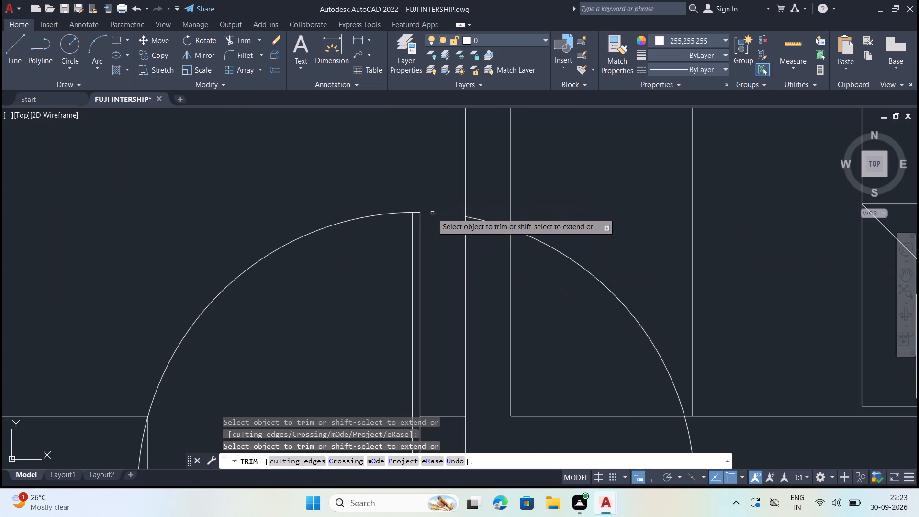
scroll(433, 214, "down", 3)
scroll(366, 270, "up", 3)
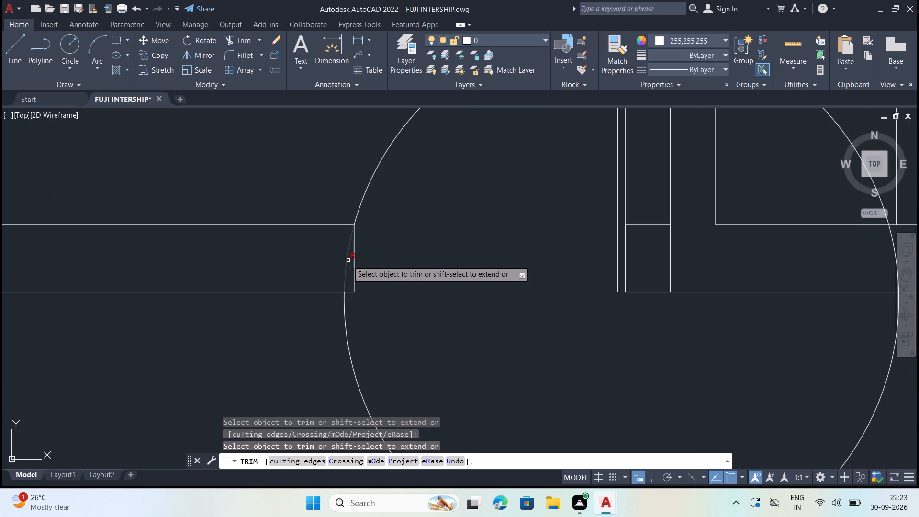
left_click(347, 260)
scroll(355, 277, "down", 4)
key("Escape")
left_click(388, 306)
left_click(353, 315)
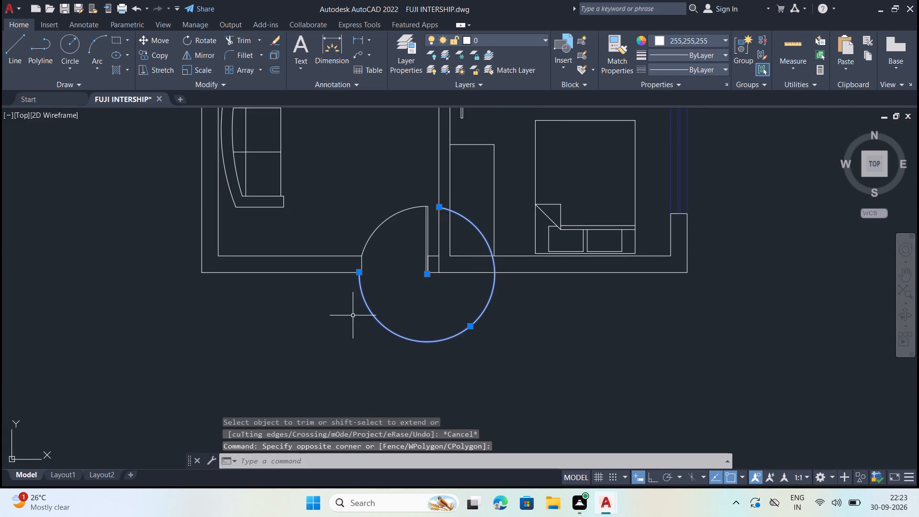
key("Delete")
Draw a three-point arc for the lower bedroom's door swing, from the leaf tip through the opposite wall corner and into the living area.
scroll(357, 303, "down", 2)
scroll(412, 234, "up", 1)
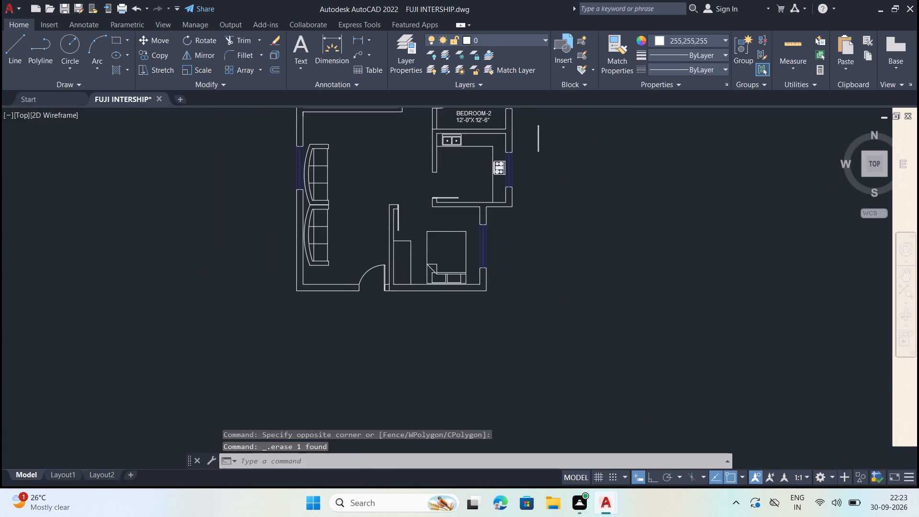
left_click(89, 45)
scroll(406, 209, "up", 1)
left_click(381, 237)
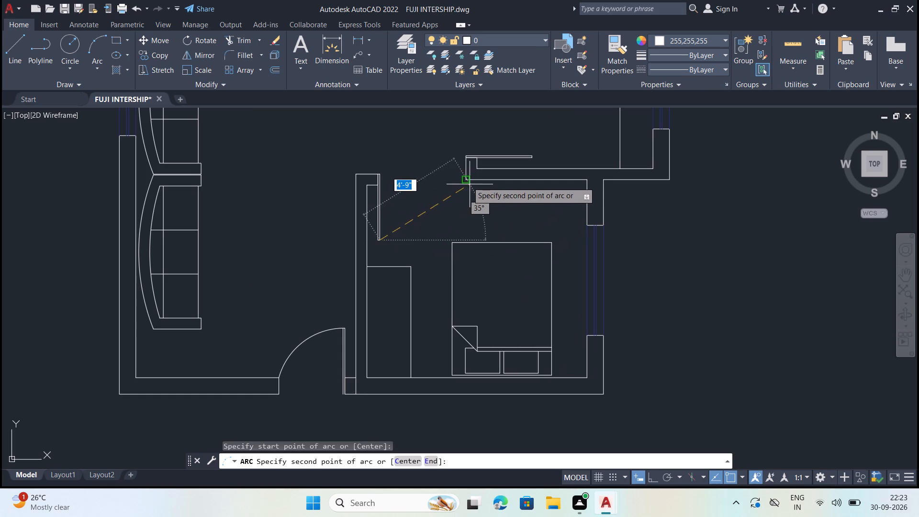
left_click(467, 181)
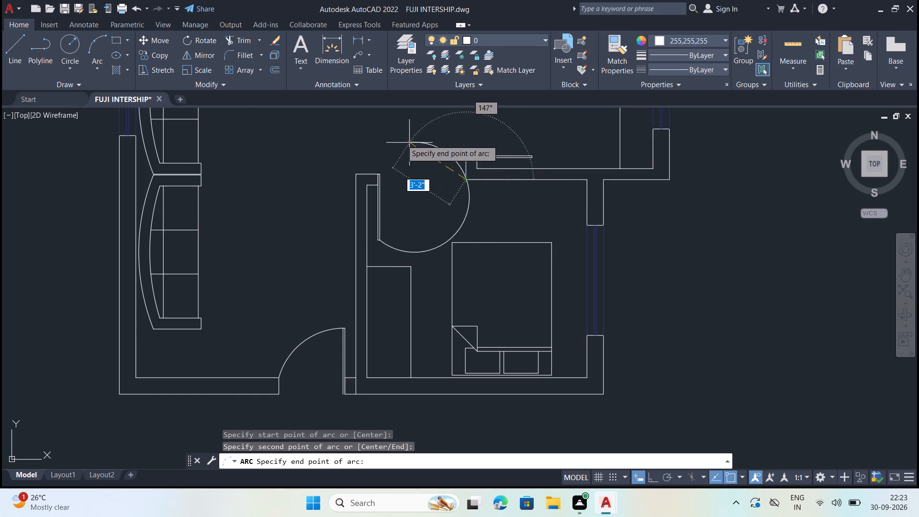
left_click(310, 141)
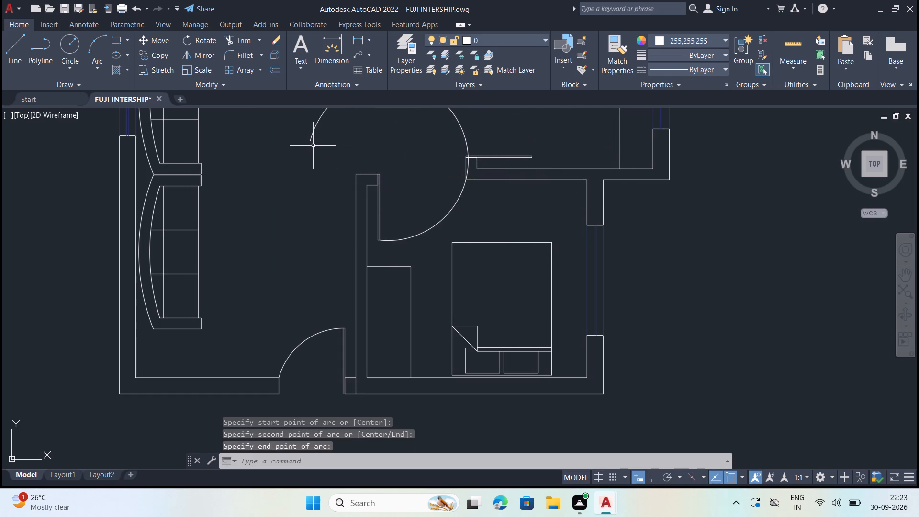
Trim the lower bedroom door arc at the wall corner and delete the leftover arc beyond the opening.
type("tr")
key("Return")
scroll(448, 157, "up", 3)
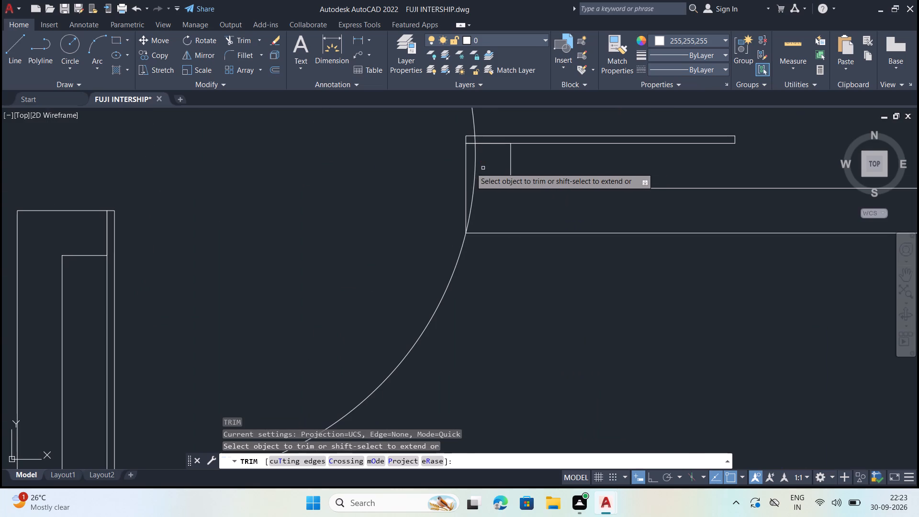
left_click(475, 170)
scroll(432, 253, "down", 4)
key("Escape")
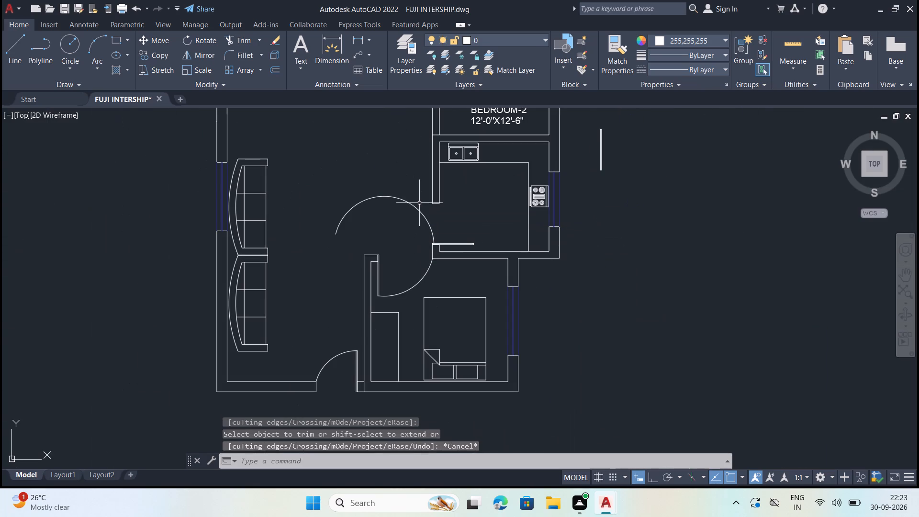
left_click(418, 199)
left_click(385, 204)
key("Delete")
Draw a three-point arc for the kitchen door swing, from the leaf tip through the upper jamb's inner corner and beyond the opening.
scroll(469, 242, "up", 1)
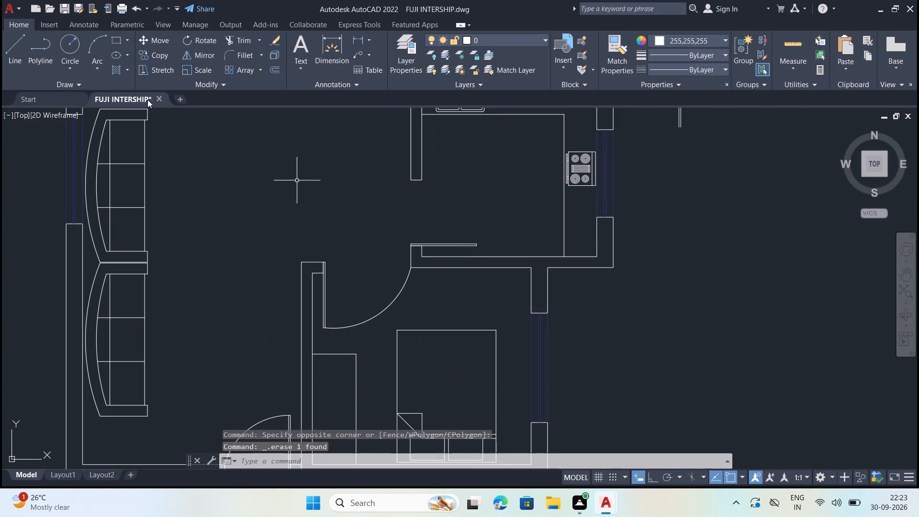
left_click(97, 45)
scroll(414, 198, "up", 1)
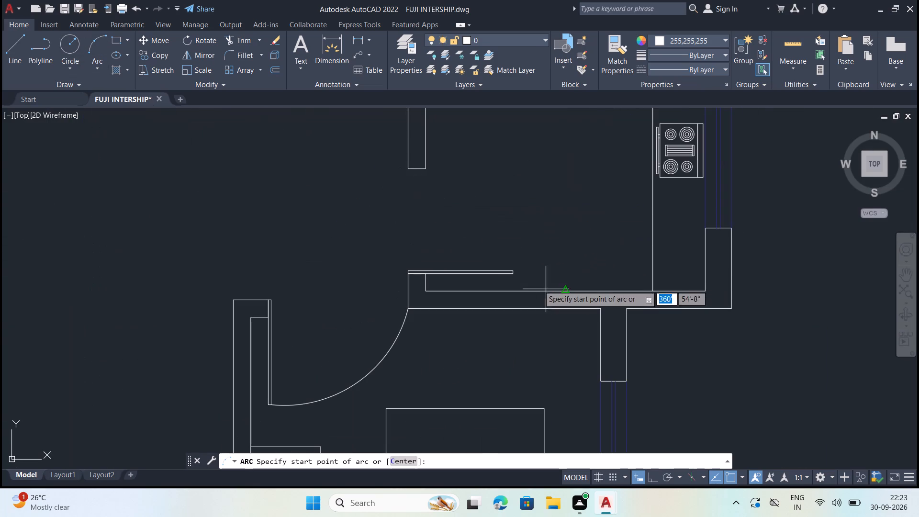
left_click(511, 269)
left_click(424, 170)
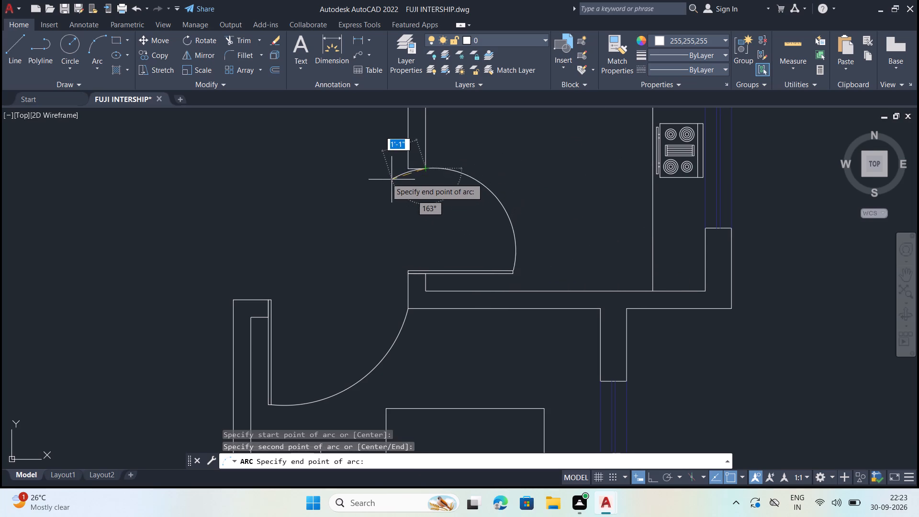
left_click(368, 178)
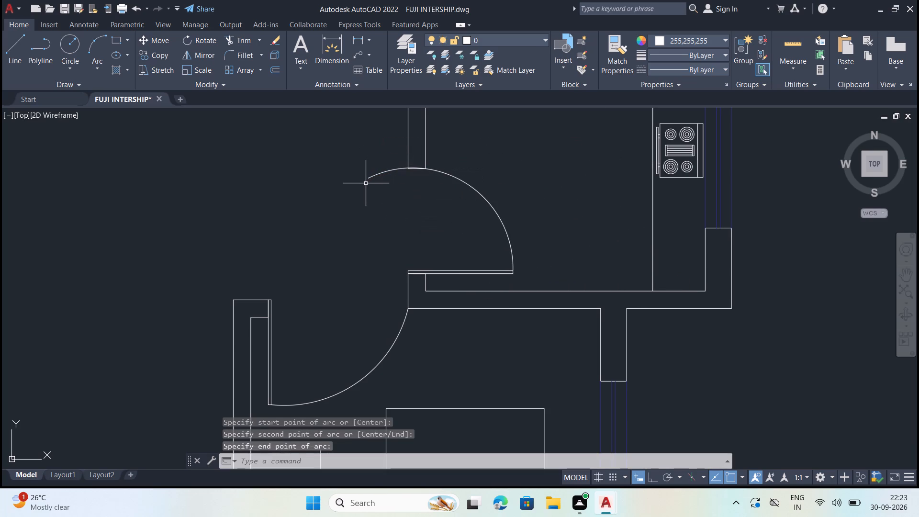
key("Escape")
Trim the kitchen door arc so only the swing between the leaf tip and the upper jamb's inner corner remains.
key("t")
key("r")
key("Return")
scroll(401, 172, "up", 3)
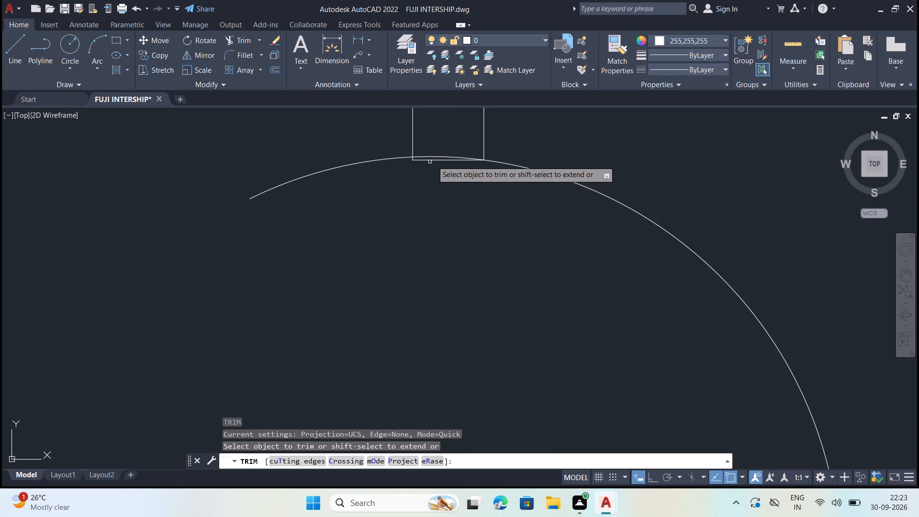
left_click(435, 157)
left_click(366, 155)
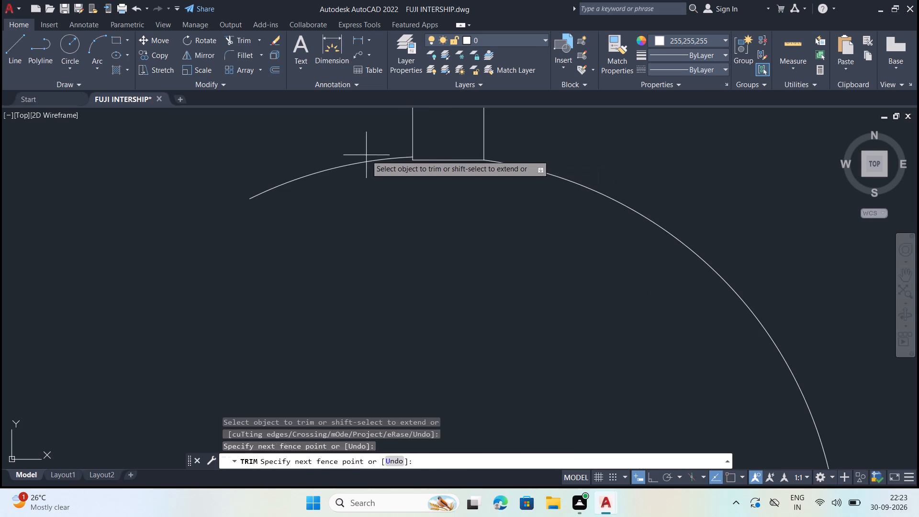
left_click(336, 172)
scroll(302, 219, "down", 5)
key("Escape")
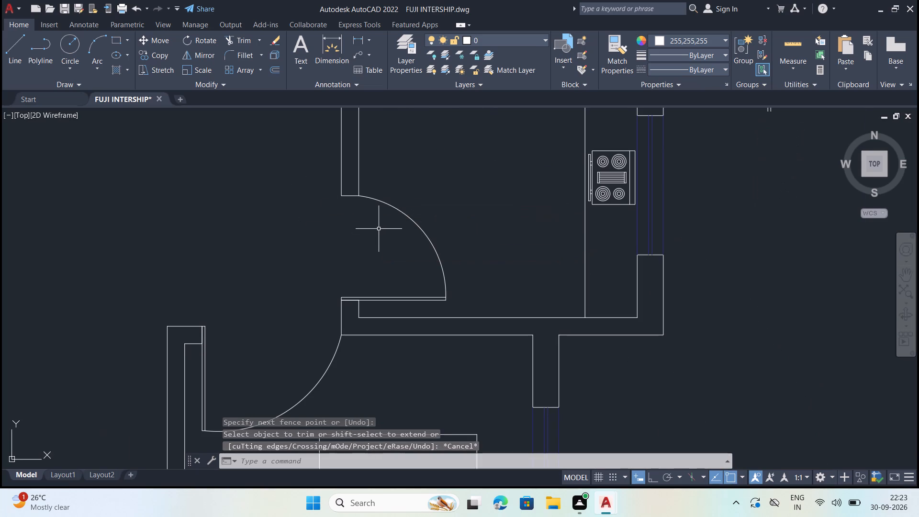
Draw straight threshold lines across the lower bedroom door opening, about 4'-1" long, and the kitchen door opening, 3' long.
key("l")
key("Return")
scroll(171, 330, "up", 1)
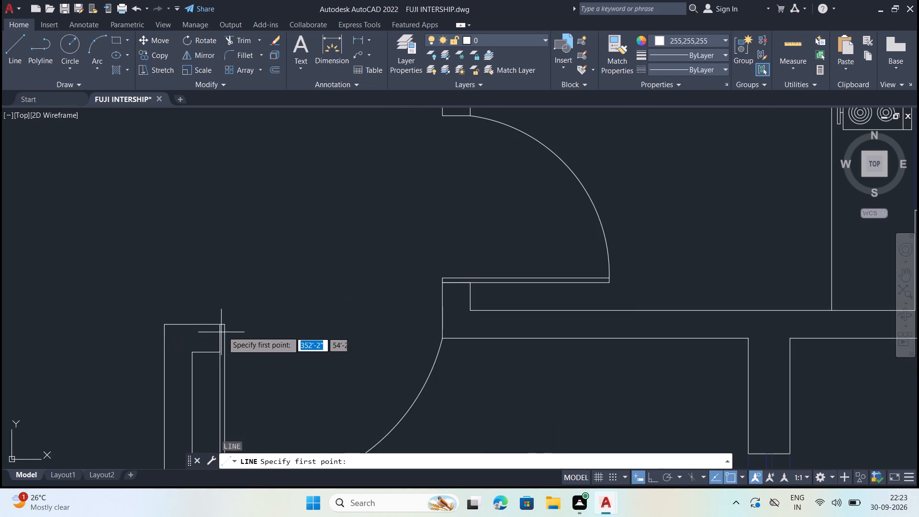
left_click(226, 325)
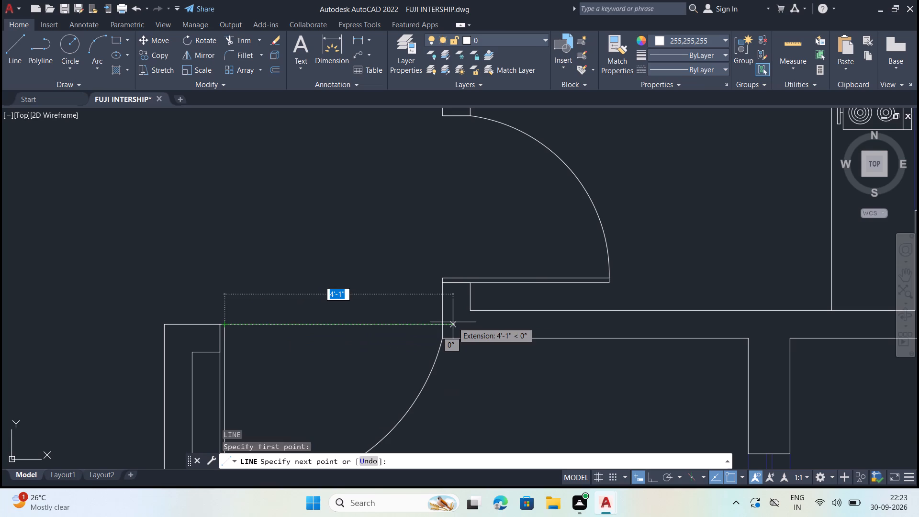
left_click(452, 322)
key("Return")
key("Return")
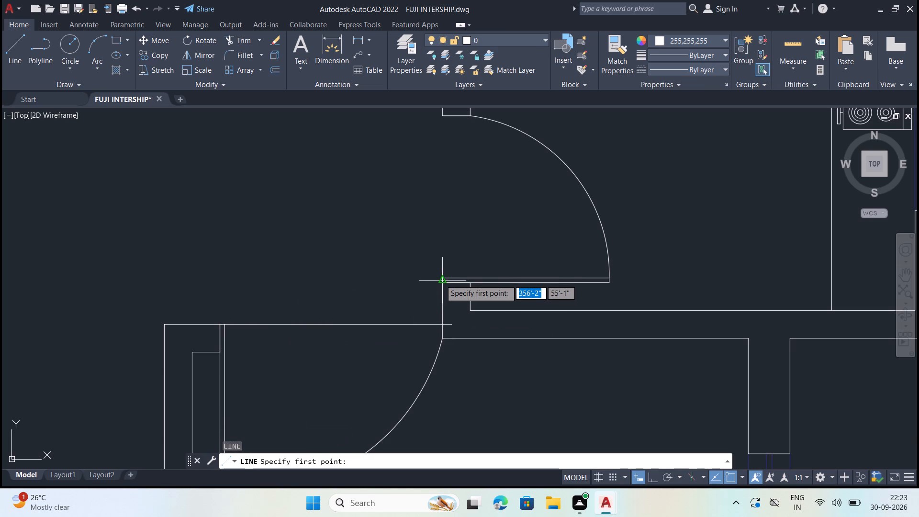
left_click(441, 280)
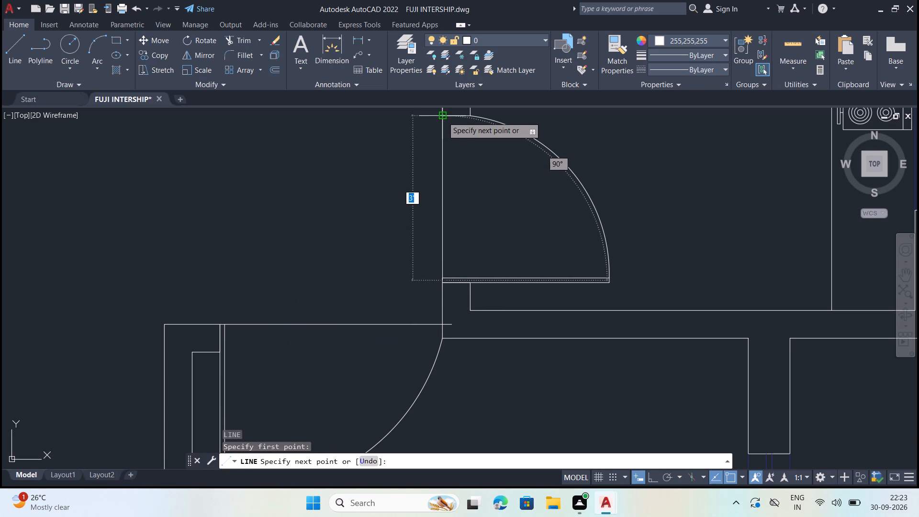
left_click(443, 117)
key("Escape")
Trim the end of the lower bedroom's threshold line that overshoots the kitchen wall face.
key("t")
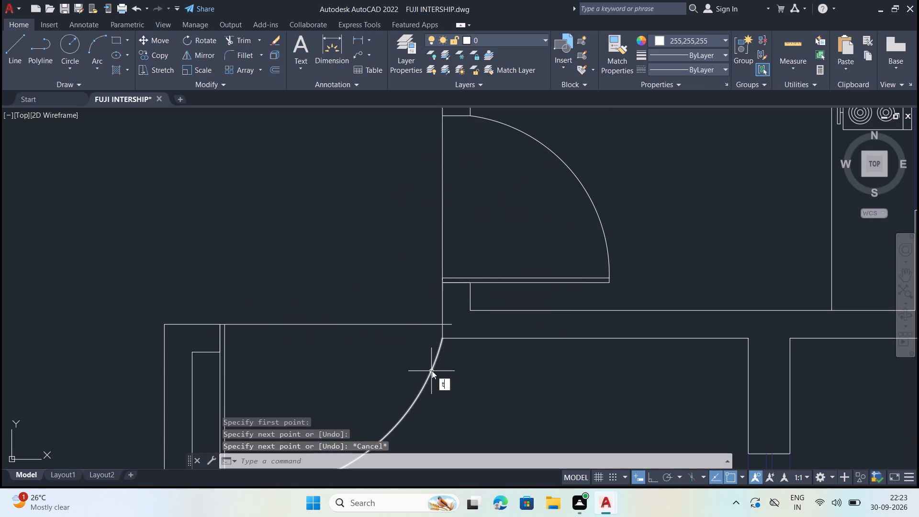
key("r")
key("Return")
scroll(448, 326, "up", 1)
left_click(450, 325)
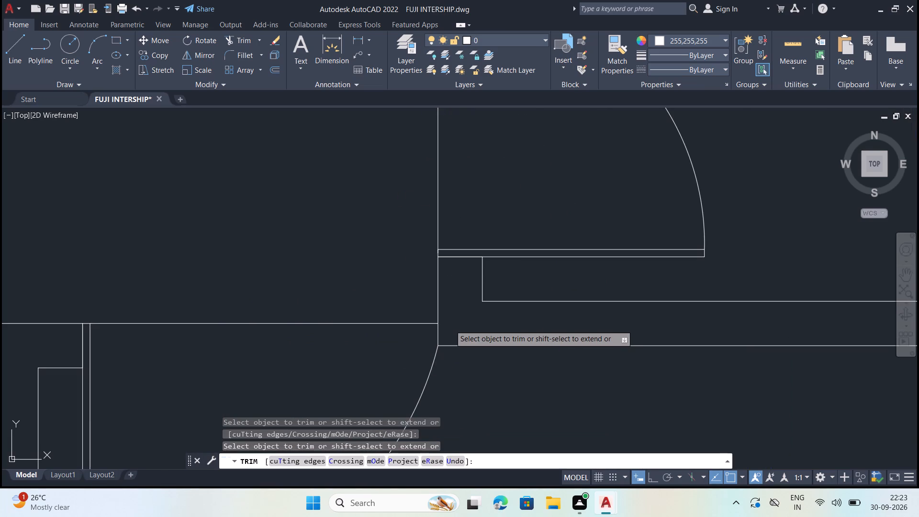
scroll(453, 351, "down", 5)
scroll(399, 341, "down", 3)
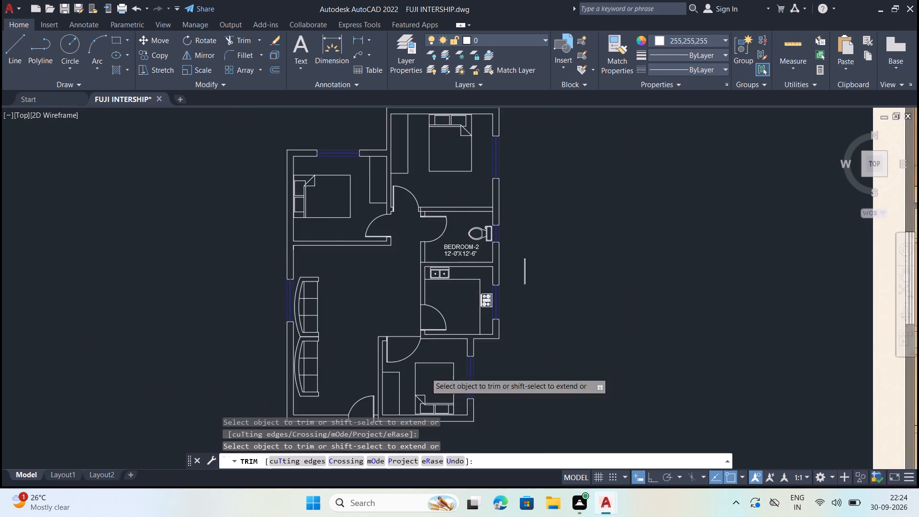
scroll(403, 263, "up", 3)
key("Escape")
Draw straight threshold lines across the bath door opening and the west bedroom door opening, along their hallway-side wall faces.
key("l")
key("Return")
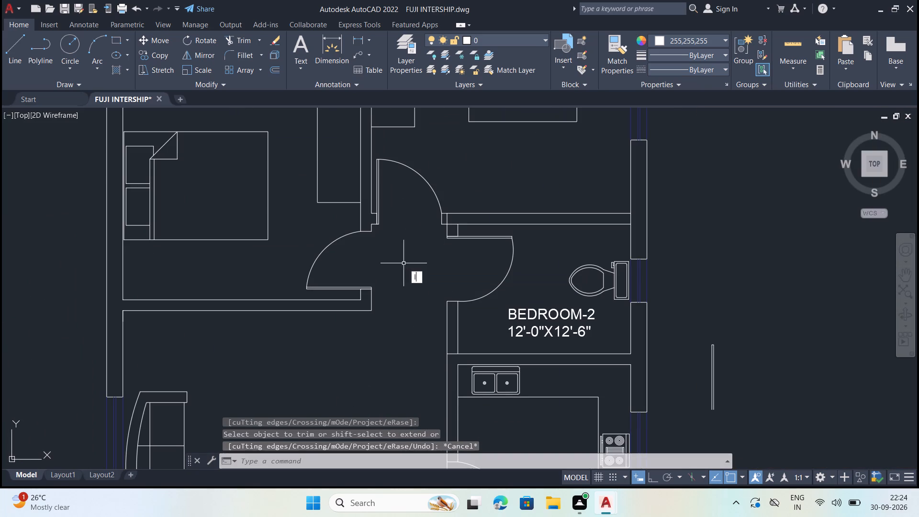
scroll(440, 304, "up", 1)
left_click(448, 301)
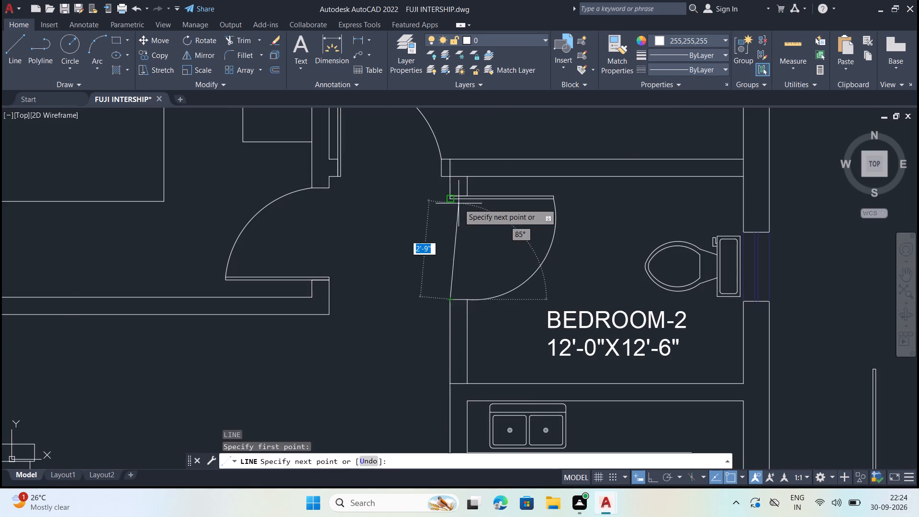
left_click(451, 202)
key("Return")
key("Return")
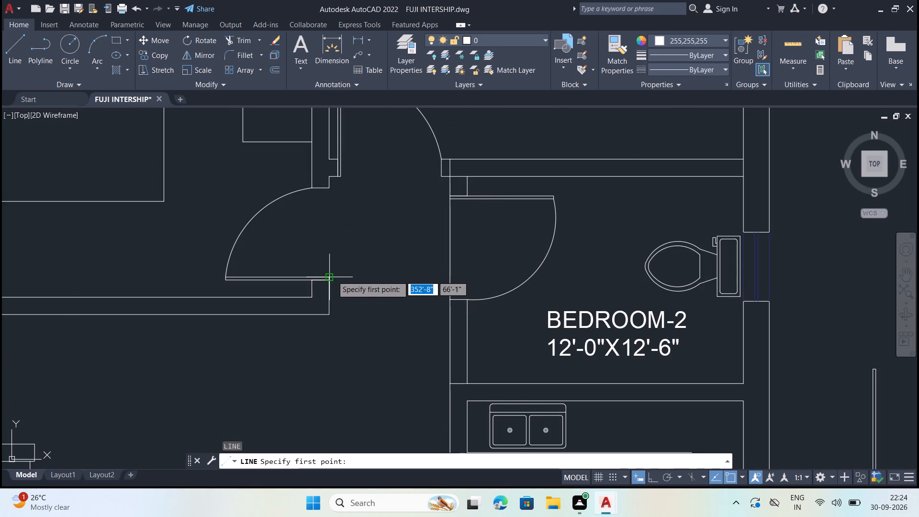
left_click_drag(332, 276, 333, 270)
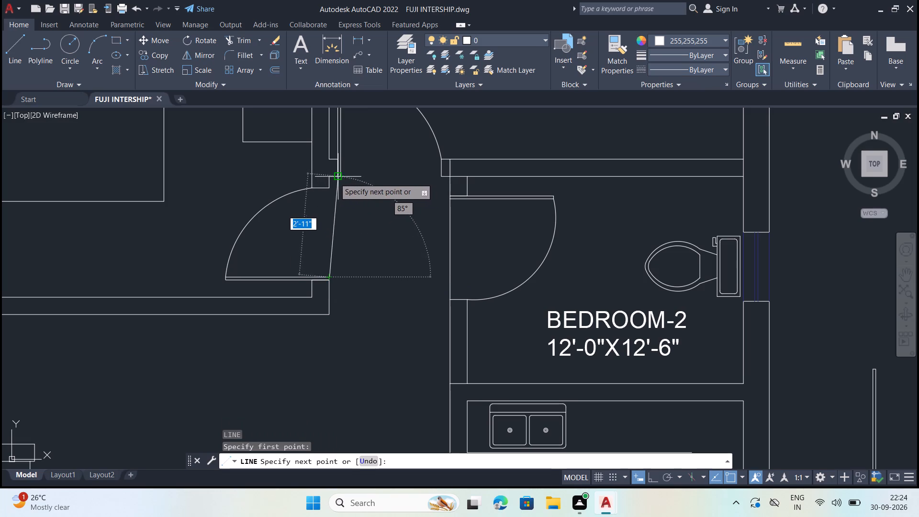
left_click(327, 186)
key("Return")
Draw a threshold line across the living area's entrance door opening along the outer wall face, from jamb to jamb.
scroll(364, 264, "down", 1)
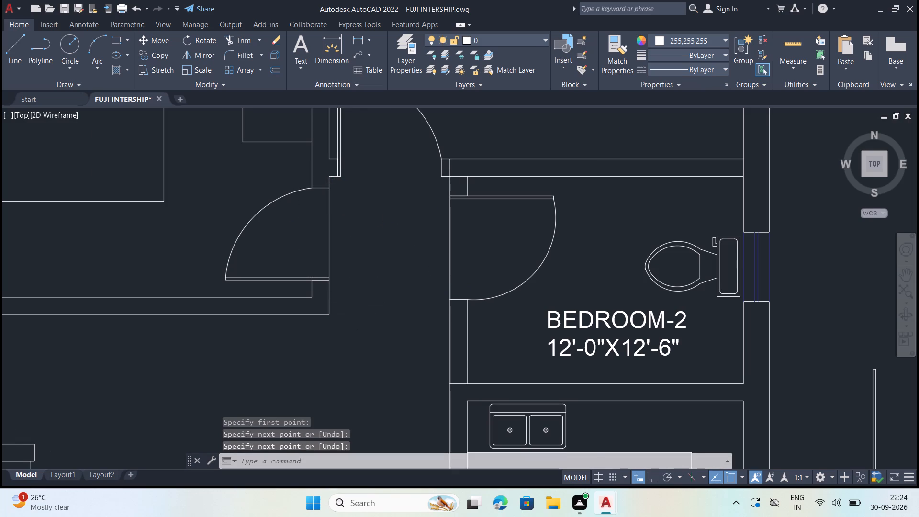
scroll(364, 256, "down", 2)
scroll(308, 237, "down", 1)
scroll(321, 405, "up", 4)
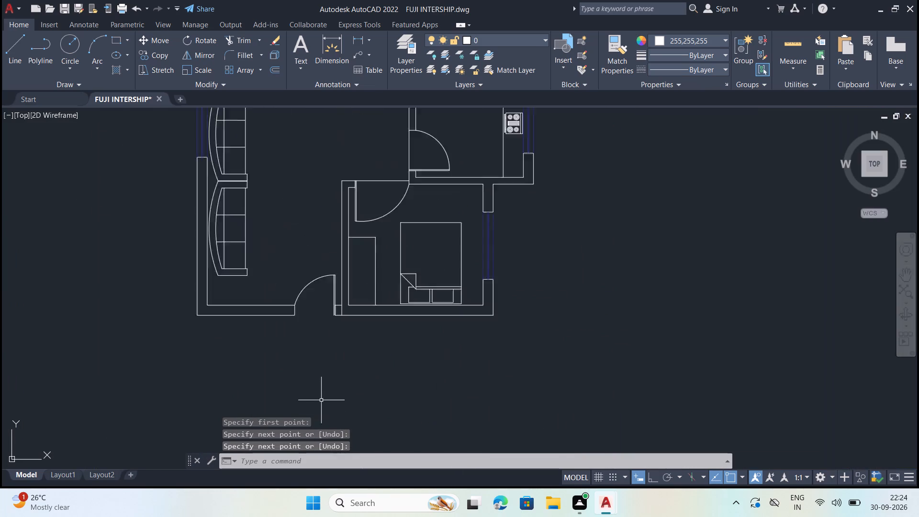
key("Return")
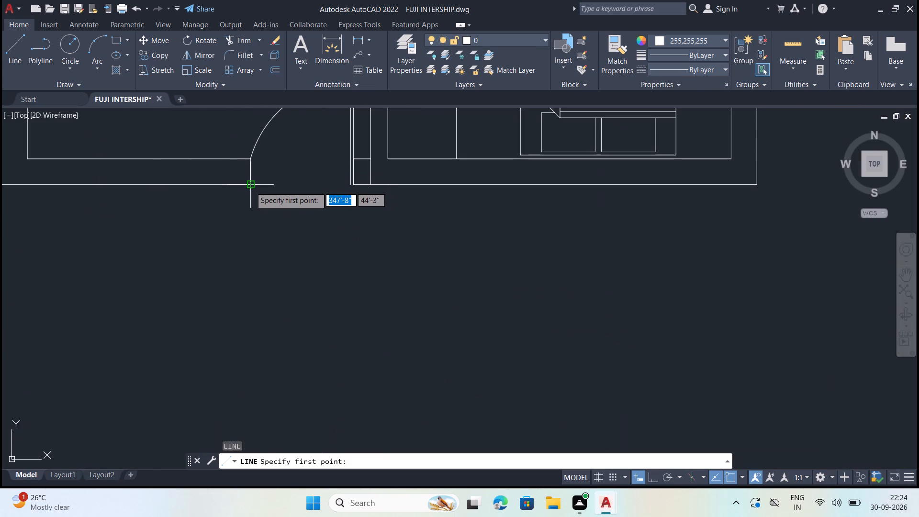
left_click(250, 187)
left_click(358, 185)
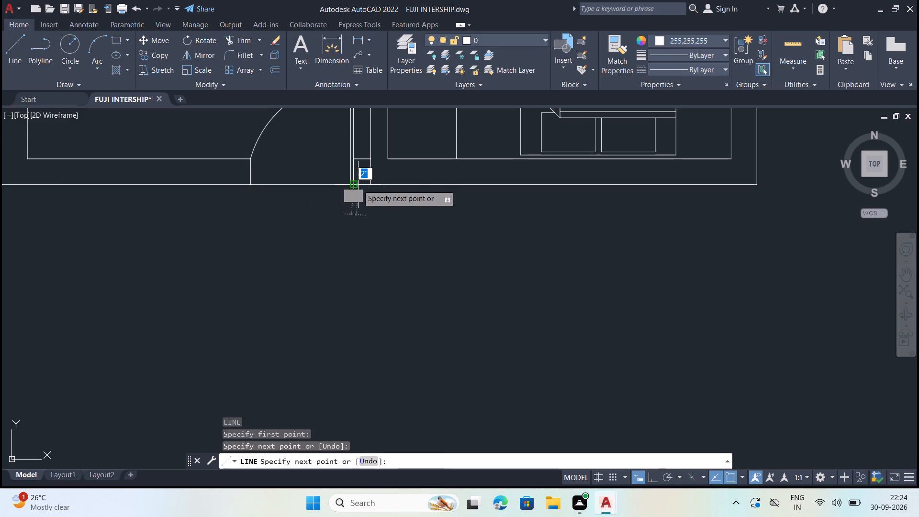
key("Return")
Draw a threshold line across the upper bedroom's door opening, from the leaf's hinge end to the opposite jamb's lower corner.
scroll(362, 285, "down", 4)
scroll(387, 126, "up", 4)
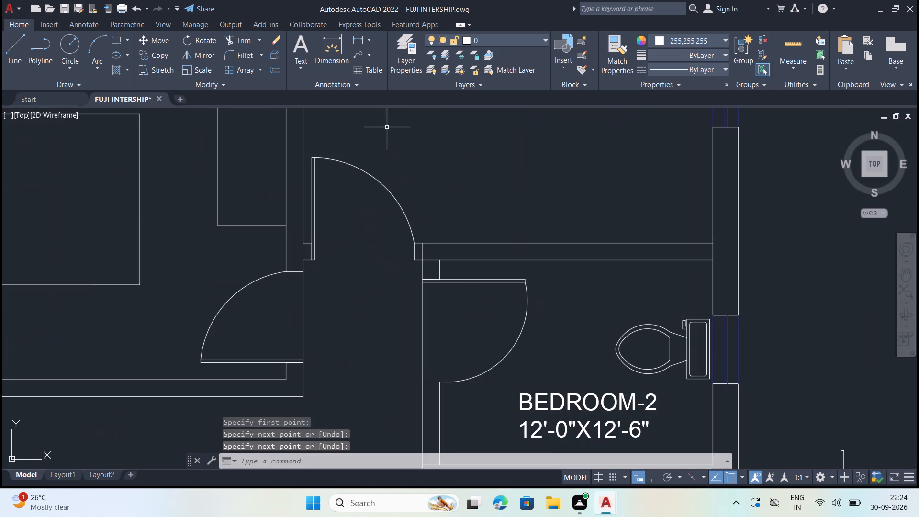
key("Return")
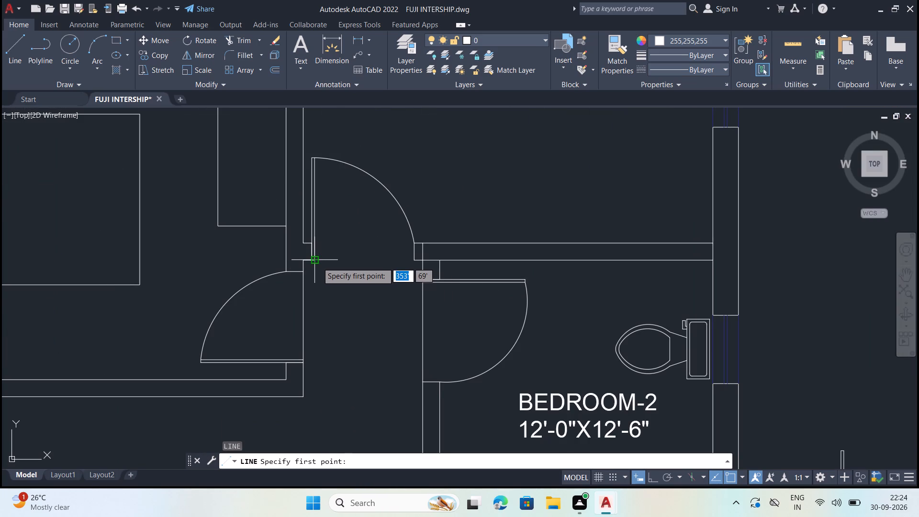
left_click(317, 262)
left_click(413, 258)
key("Return")
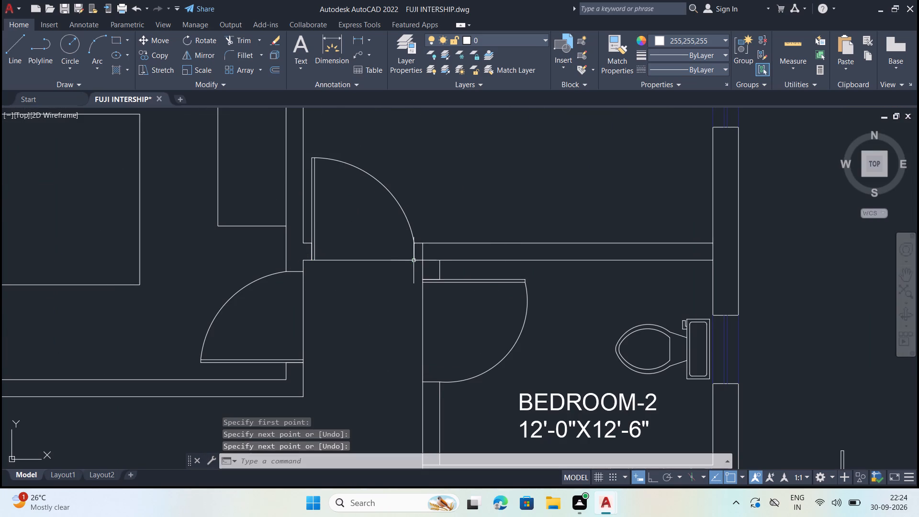
Change the linetype of all six door swing arcs in the plan to DASHEDX2.
scroll(380, 198, "down", 2)
key("Escape")
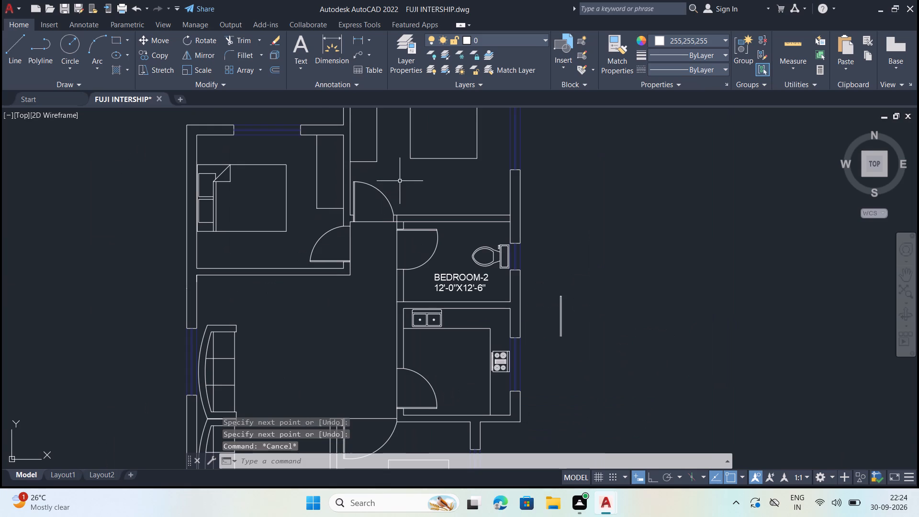
left_click(400, 181)
left_click(369, 192)
scroll(411, 241, "up", 3)
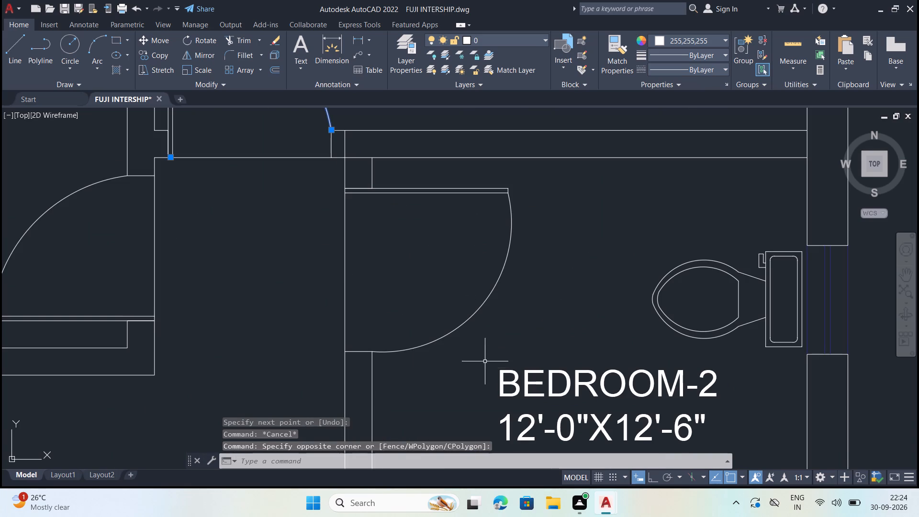
left_click(477, 335)
left_click(437, 303)
left_click(62, 204)
left_click(56, 189)
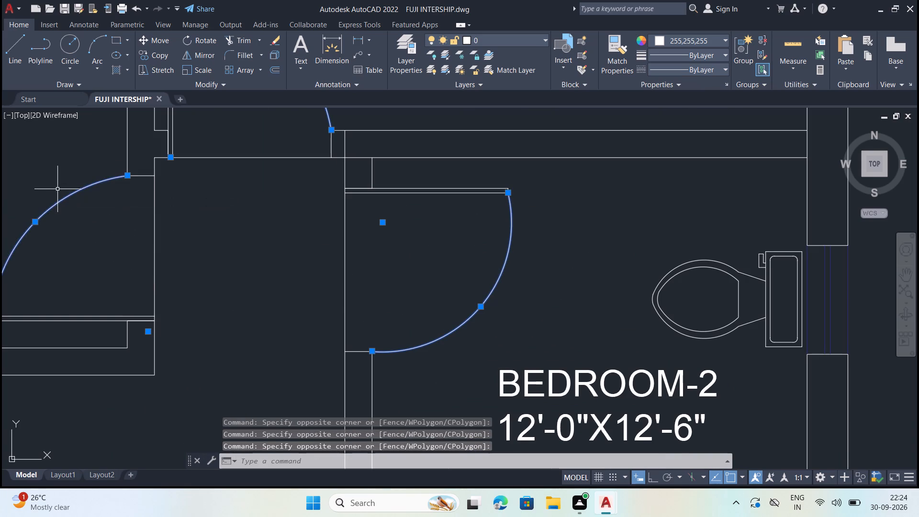
scroll(186, 219, "down", 4)
scroll(280, 323, "up", 2)
left_click(250, 255)
left_click(235, 261)
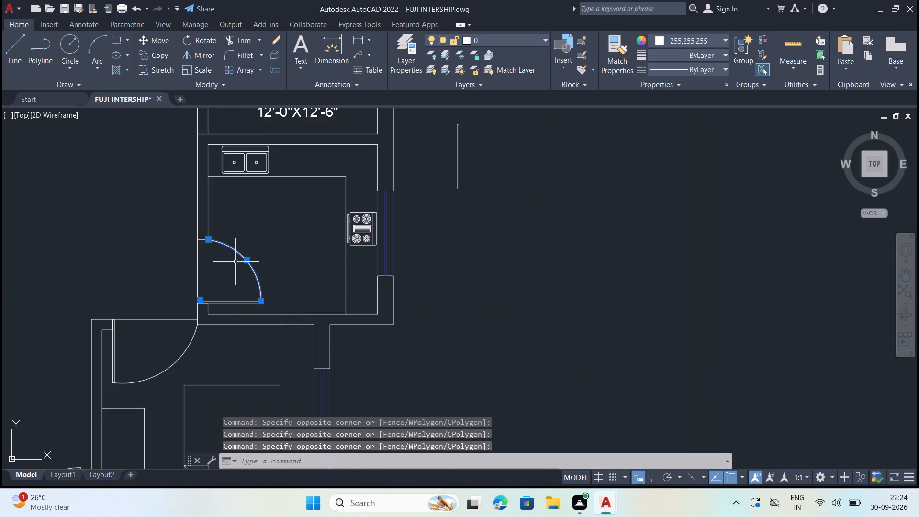
left_click(190, 363)
left_click(168, 346)
scroll(247, 287, "down", 4)
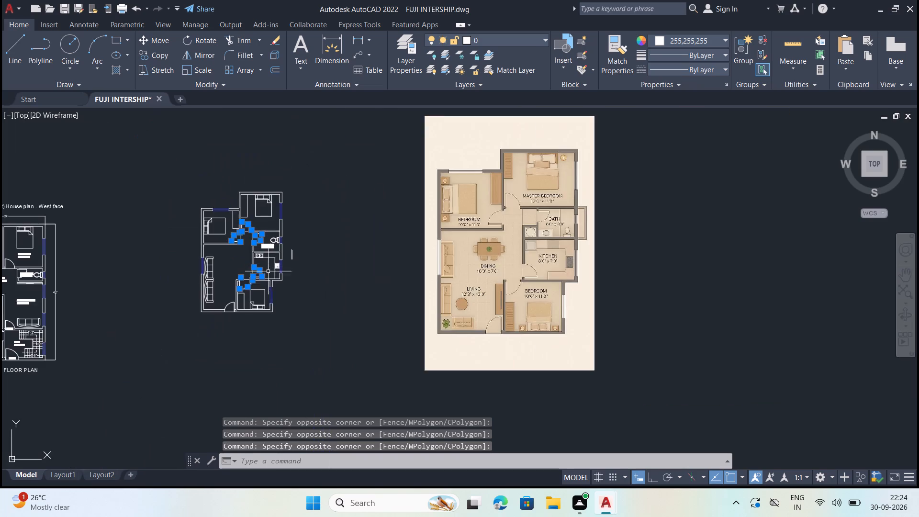
scroll(198, 324, "up", 3)
left_click(326, 251)
left_click(301, 236)
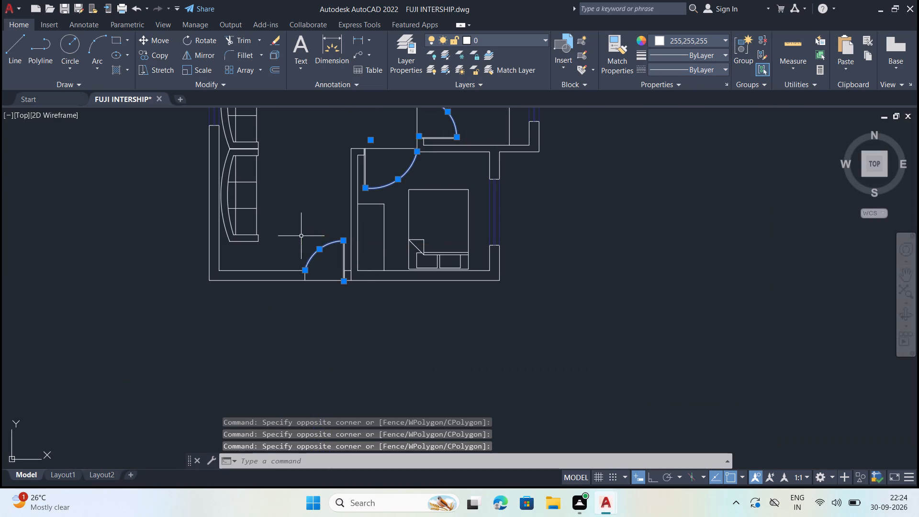
left_click(686, 71)
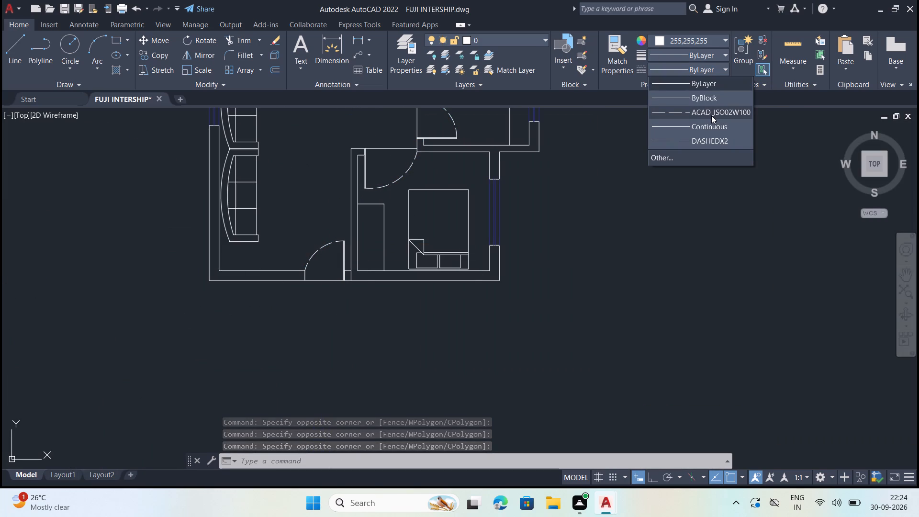
left_click_drag(711, 115, 709, 137)
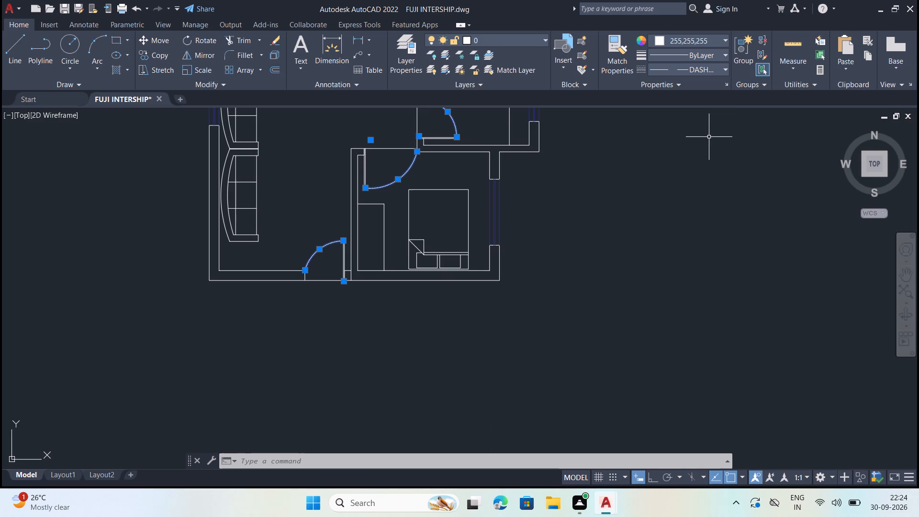
key("Escape")
Set the colour of all six dashed door swing arcs to light blue 122,175,223.
scroll(484, 307, "down", 1)
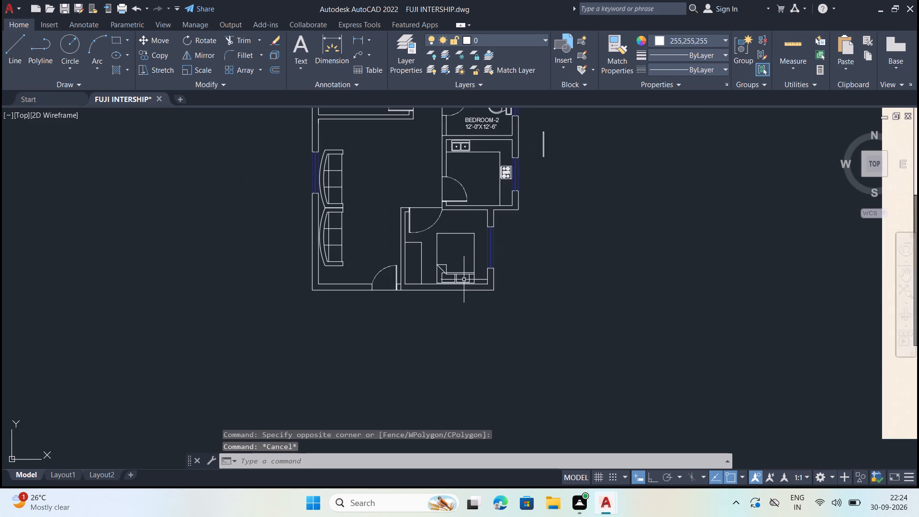
scroll(461, 215, "up", 4)
scroll(461, 233, "down", 2)
scroll(477, 168, "up", 1)
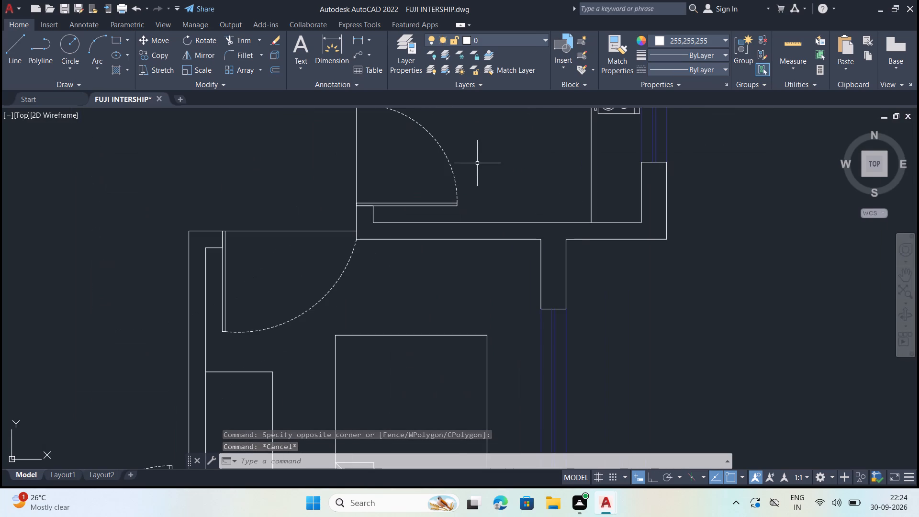
left_click_drag(482, 150, 478, 152)
left_click(415, 160)
left_click(345, 302)
left_click(313, 282)
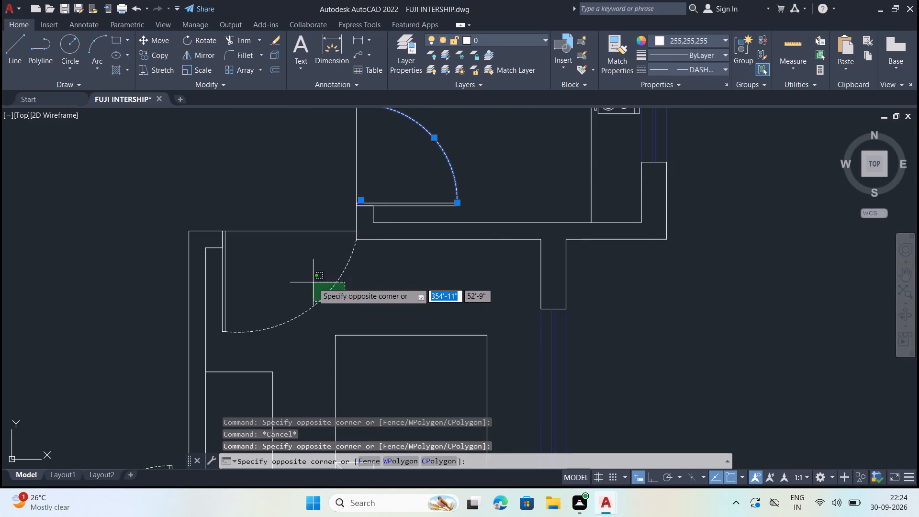
scroll(314, 291, "down", 3)
scroll(279, 353, "up", 2)
left_click(252, 318)
left_click(238, 304)
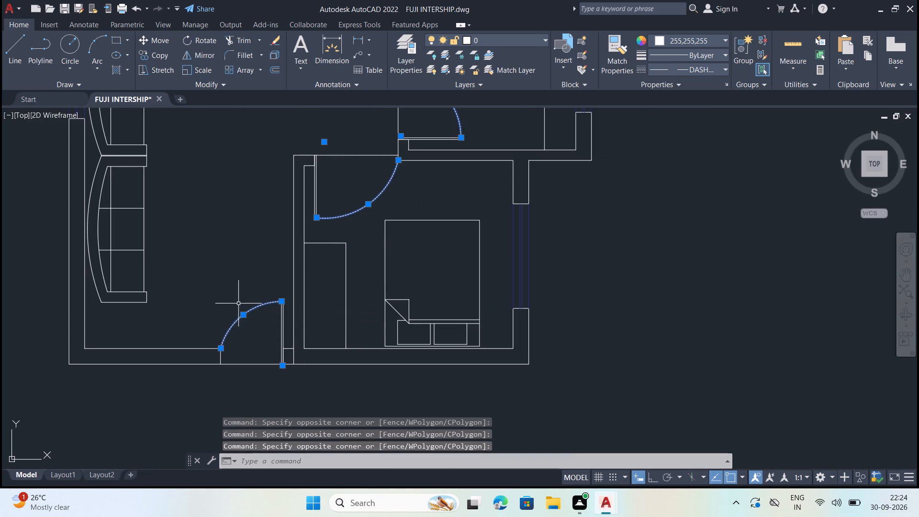
scroll(277, 344, "down", 4)
scroll(316, 249, "up", 4)
left_click(210, 344)
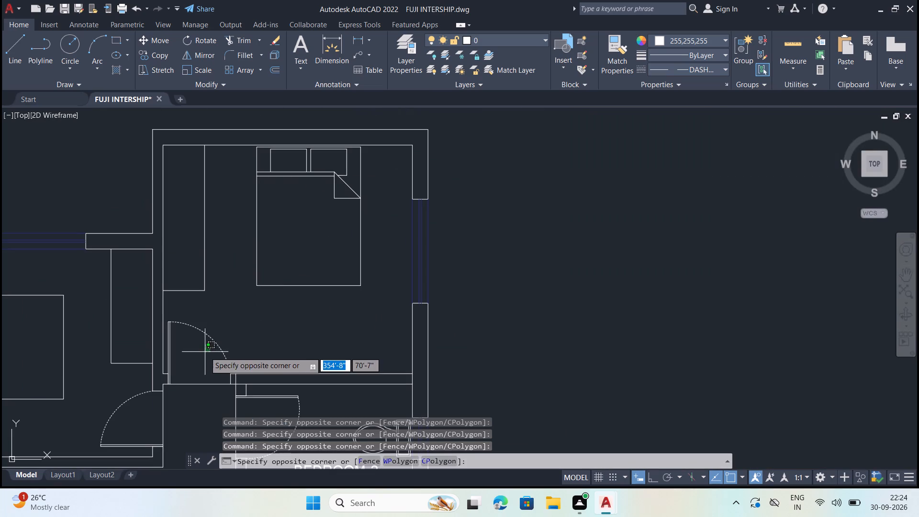
double_click(224, 331)
left_click(214, 335)
left_click(209, 338)
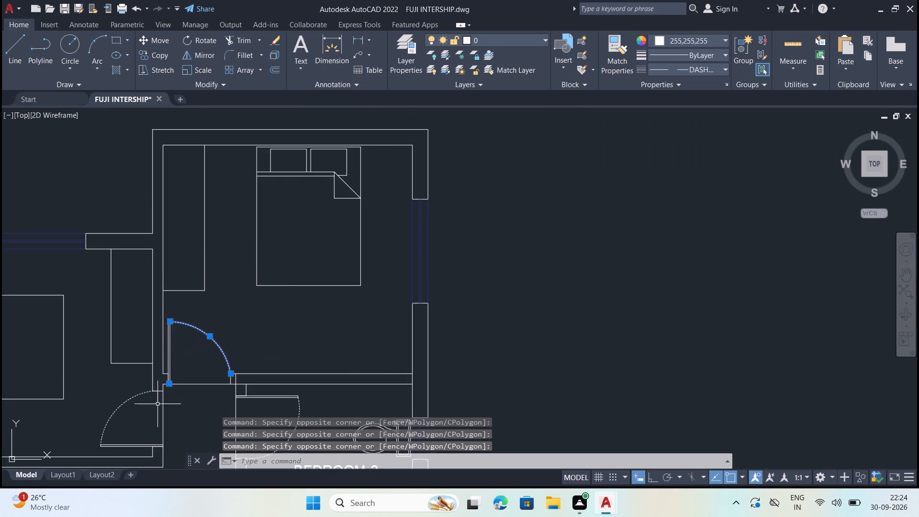
left_click_drag(133, 414, 123, 410)
left_click(113, 400)
scroll(287, 279, "down", 2)
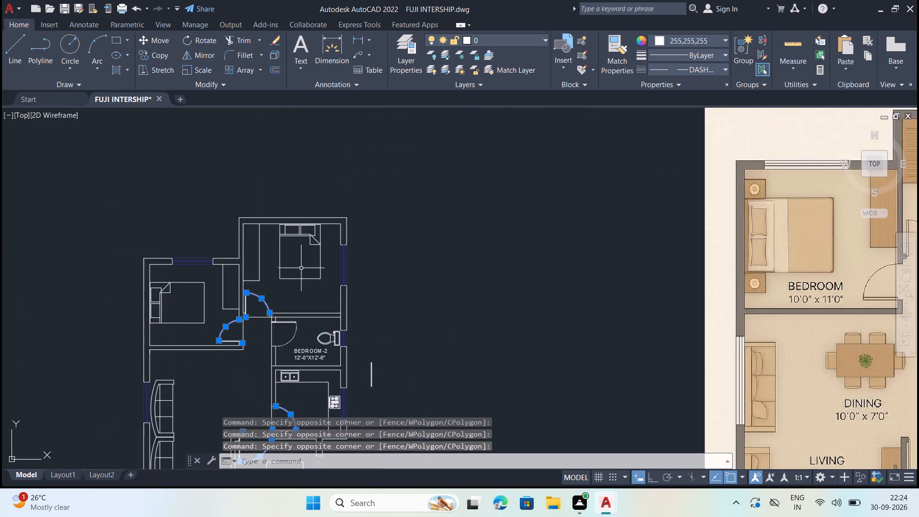
scroll(285, 351, "up", 3)
left_click(309, 318)
left_click(281, 301)
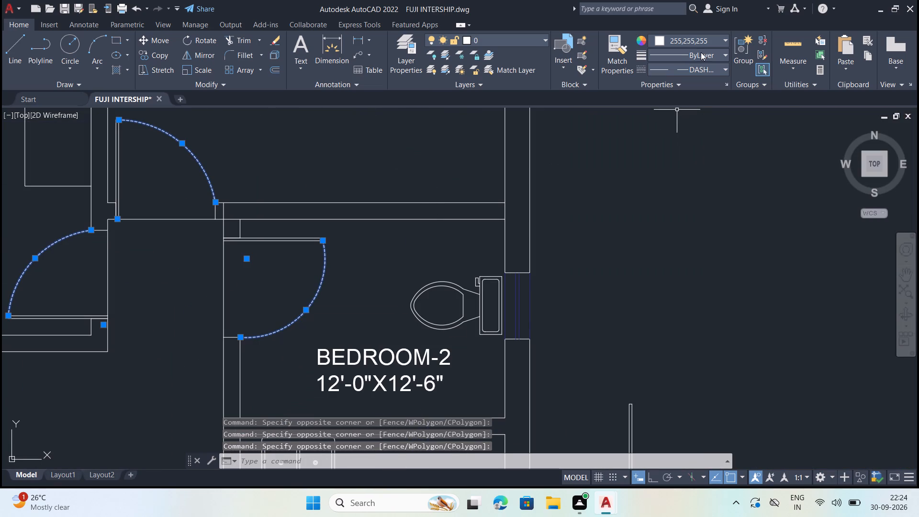
left_click(692, 39)
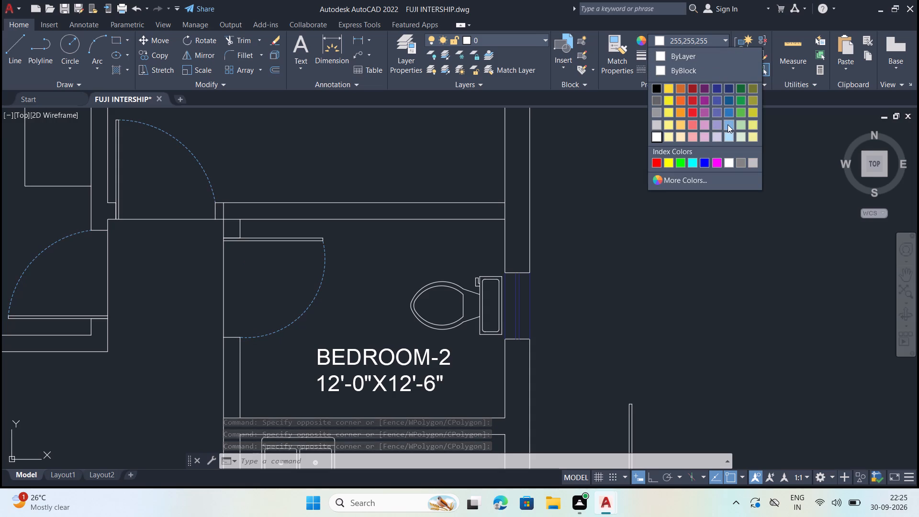
left_click(728, 124)
scroll(504, 222, "down", 1)
key("Escape")
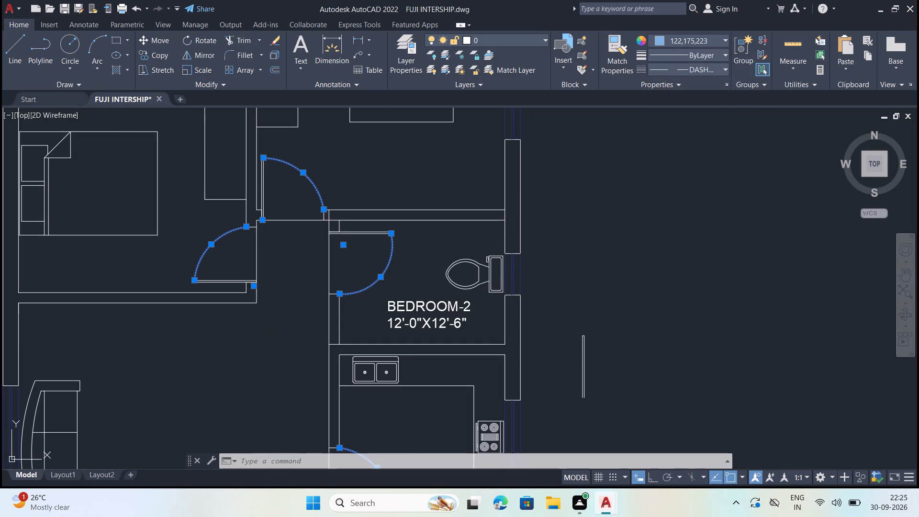
Open DesignCenter and browse the blocks of House Designer.dwg in the en-us DesignCenter sample folder.
scroll(523, 221, "down", 2)
scroll(449, 238, "down", 1)
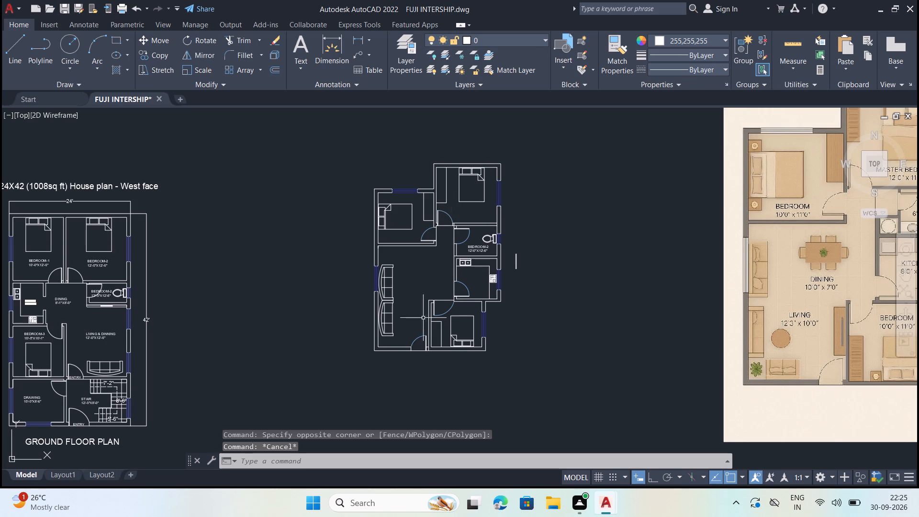
scroll(416, 264, "down", 1)
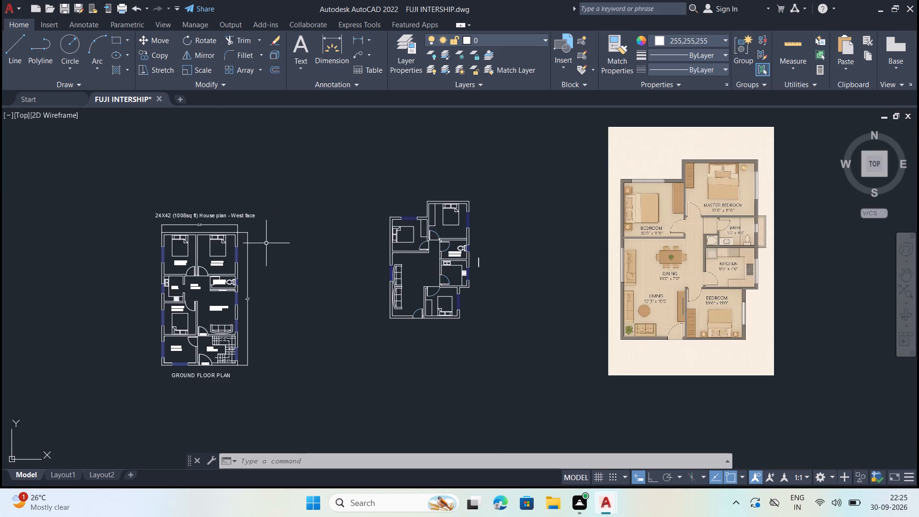
type("ad")
left_click(325, 270)
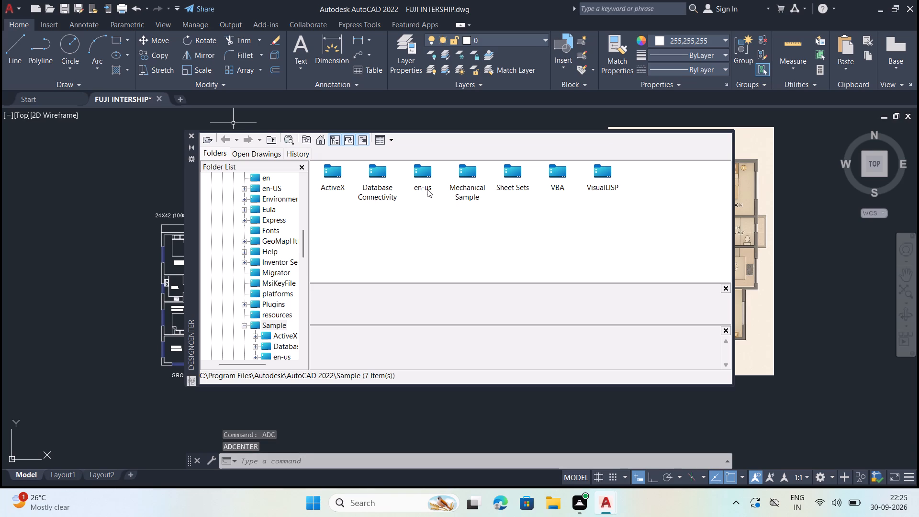
double_click(427, 191)
double_click(329, 178)
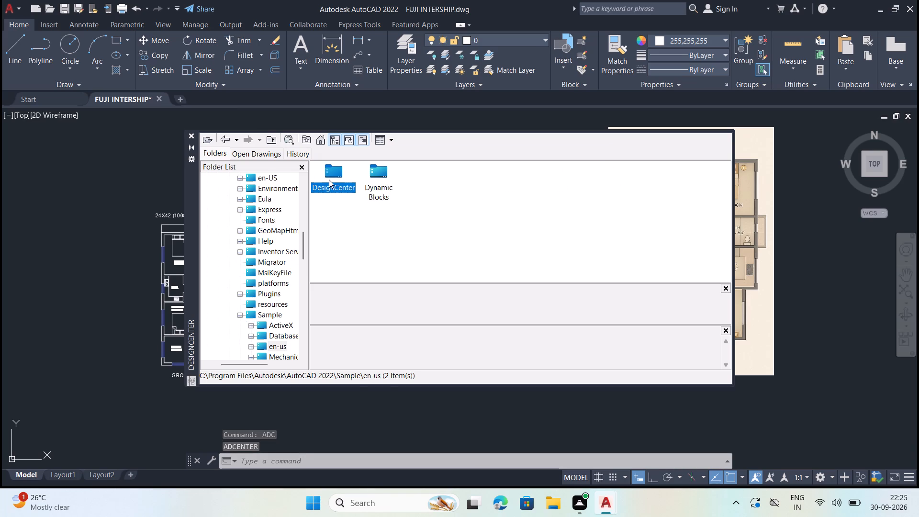
double_click(342, 176)
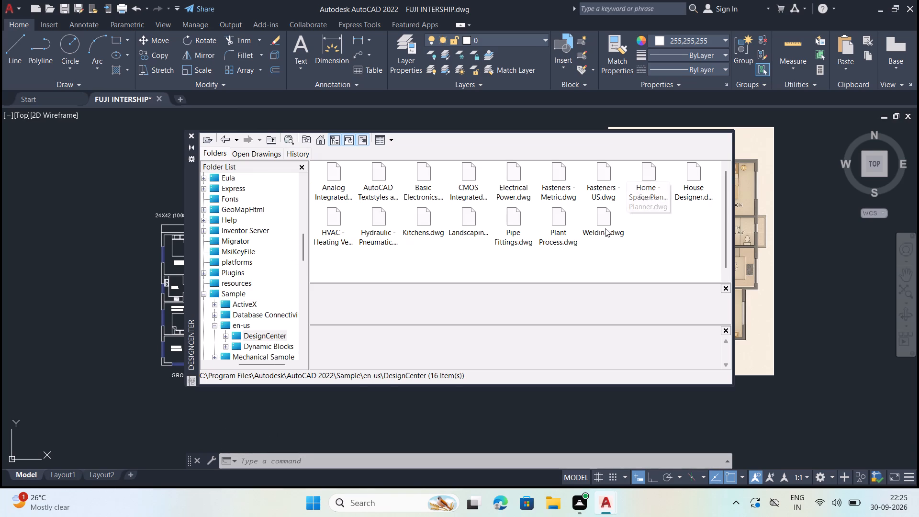
double_click(691, 179)
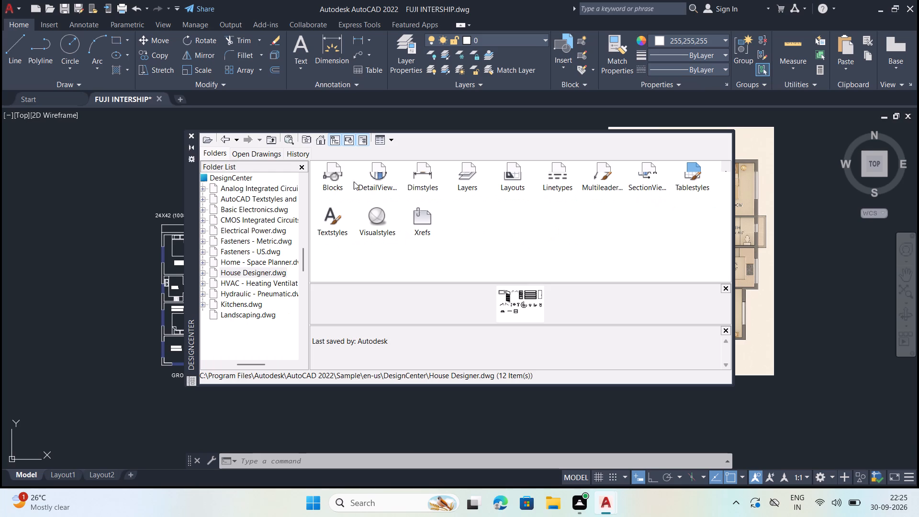
double_click(341, 184)
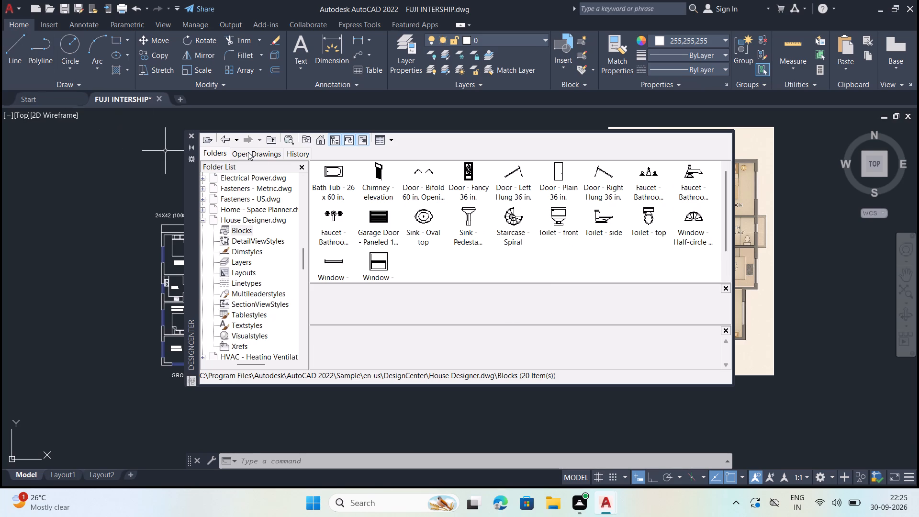
Go back to the sample drawings and look through the blocks of Kitchens.dwg.
left_click(228, 141)
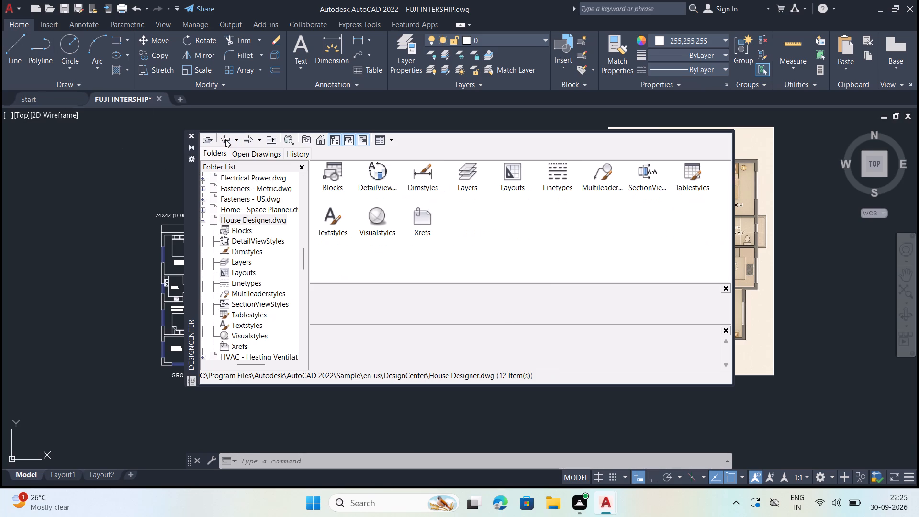
left_click(225, 139)
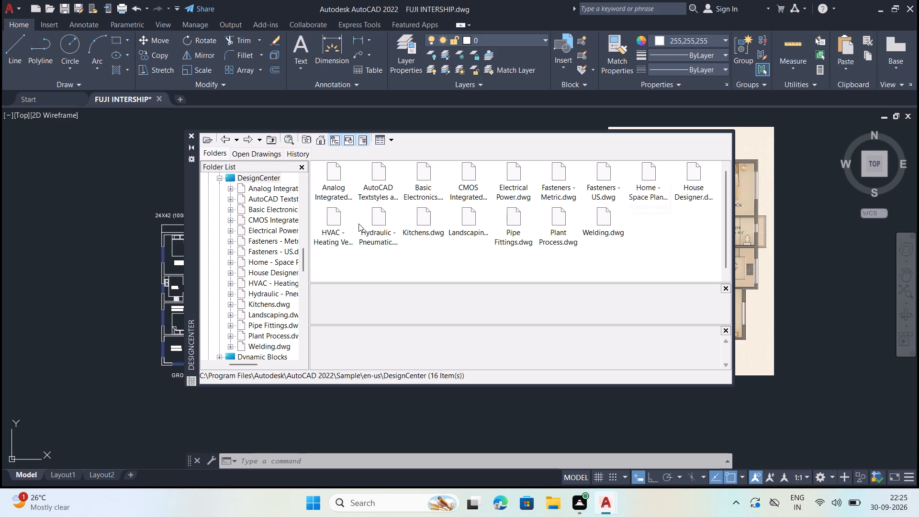
double_click(404, 225)
double_click(425, 221)
left_click_drag(330, 182, 334, 187)
left_click(334, 187)
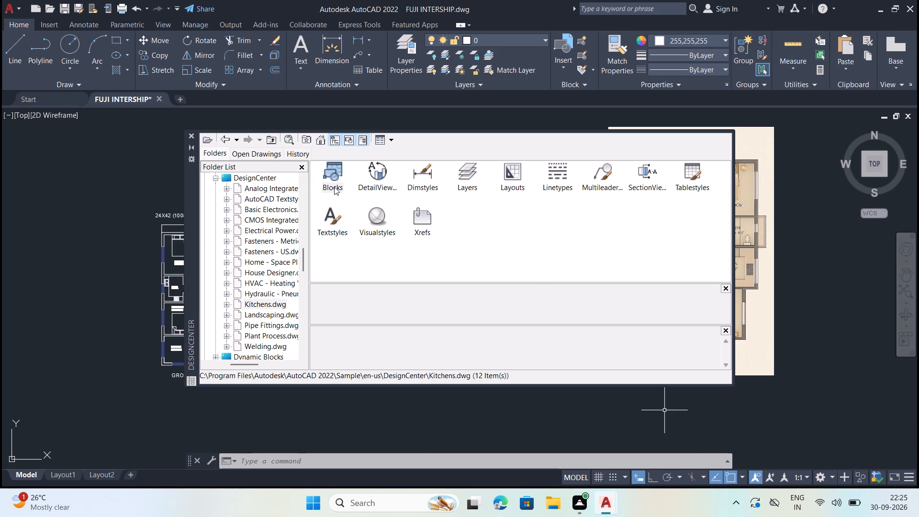
double_click(336, 172)
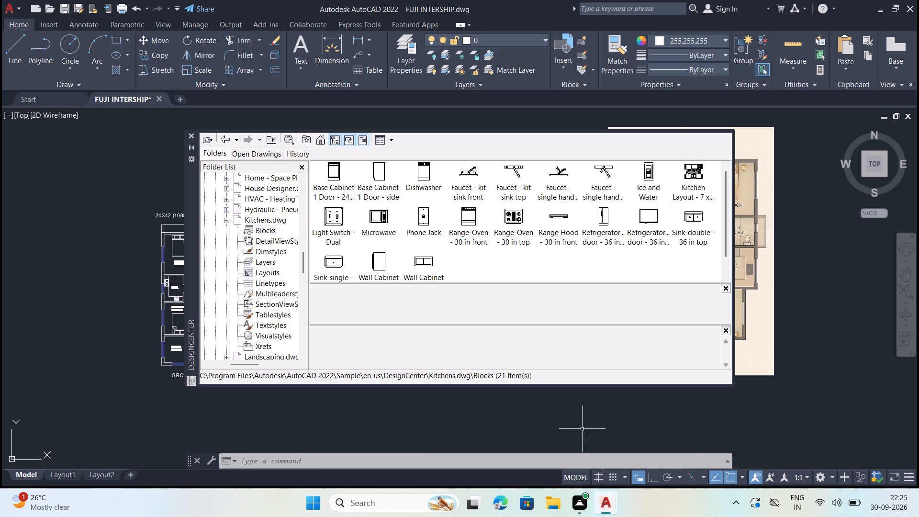
scroll(313, 136, "down", 1)
Insert the Dining Set - 36 x 72 in. block from Home - Space Planner.dwg beside the 24X42 house plan and close DesignCenter.
left_click(224, 140)
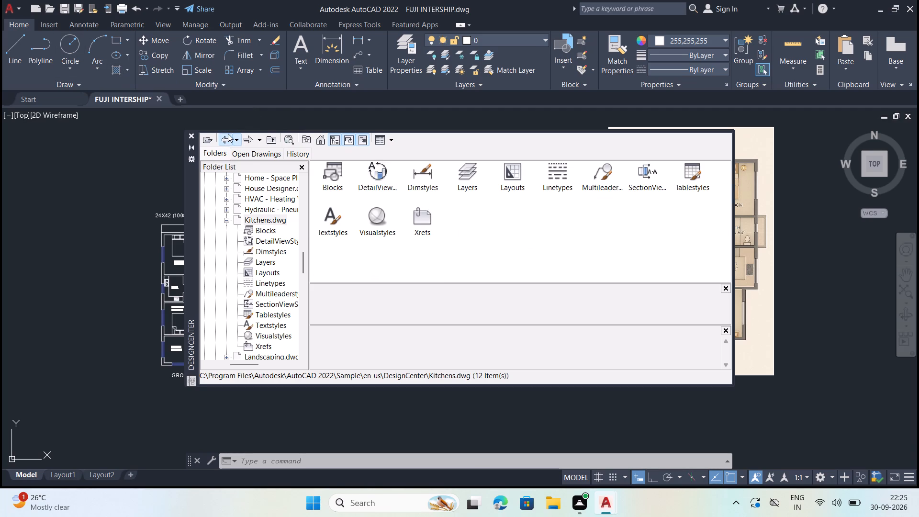
left_click(229, 136)
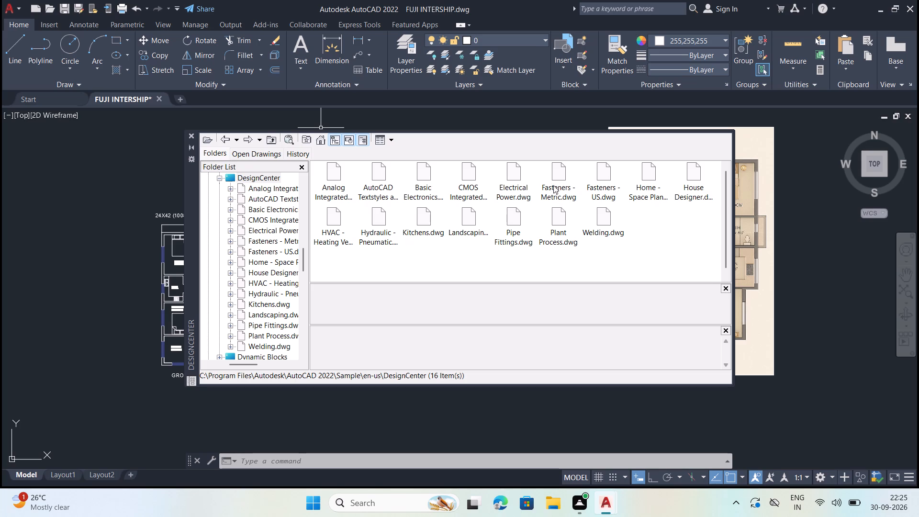
double_click(650, 185)
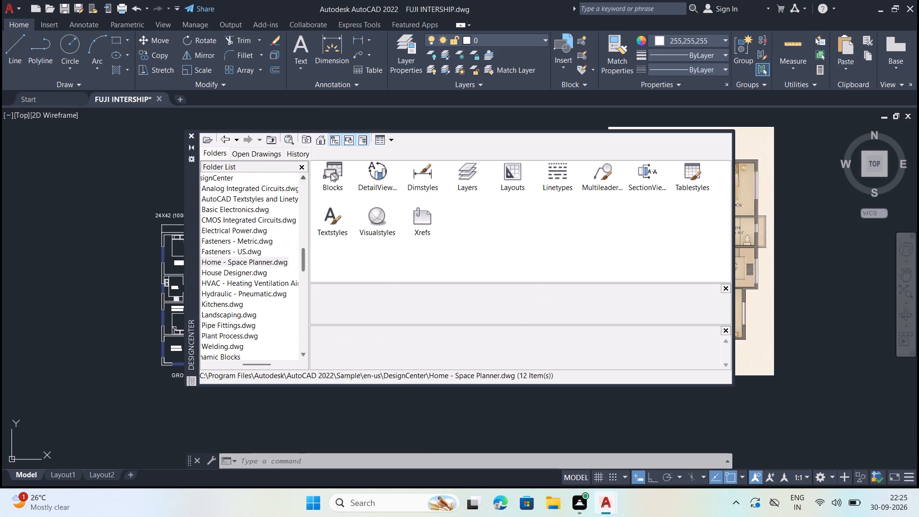
double_click(338, 174)
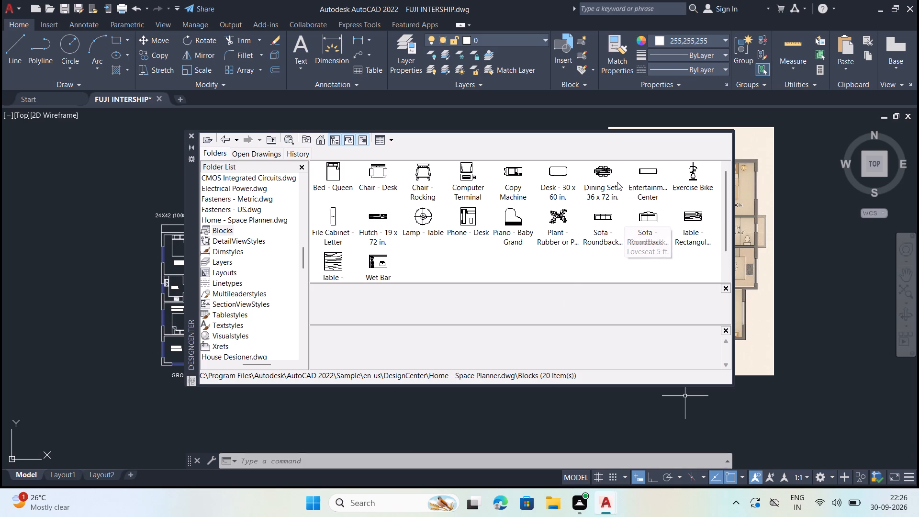
left_click_drag(603, 170, 101, 321)
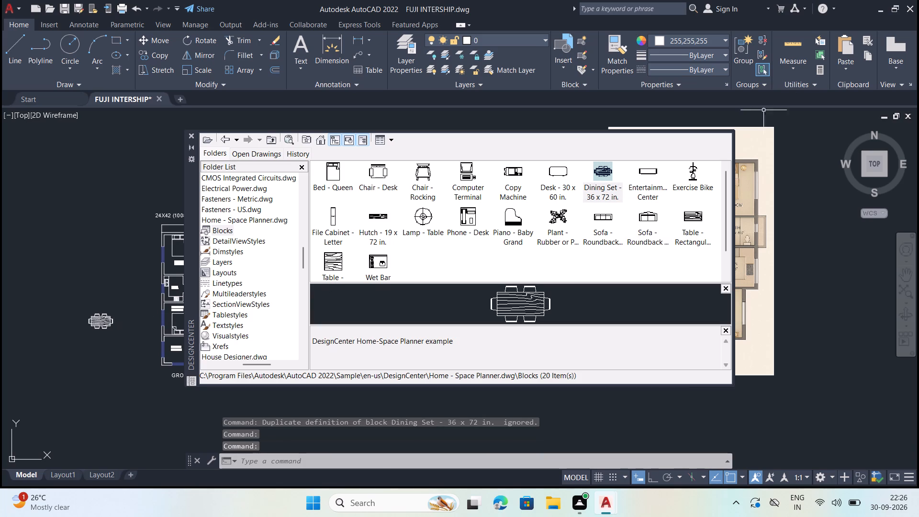
left_click(191, 135)
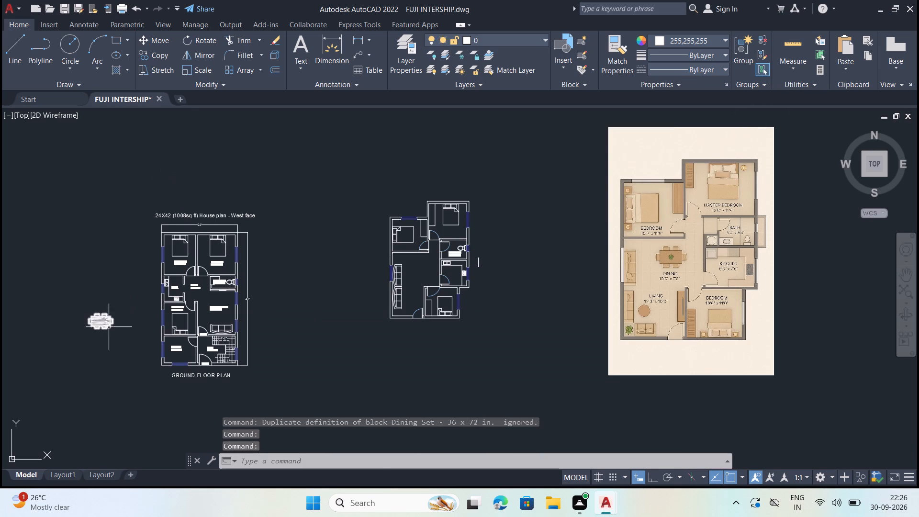
Move the dining set into the dining area of the three-bedroom plan, below the west bedroom.
left_click(92, 319)
right_click(93, 319)
left_click(142, 266)
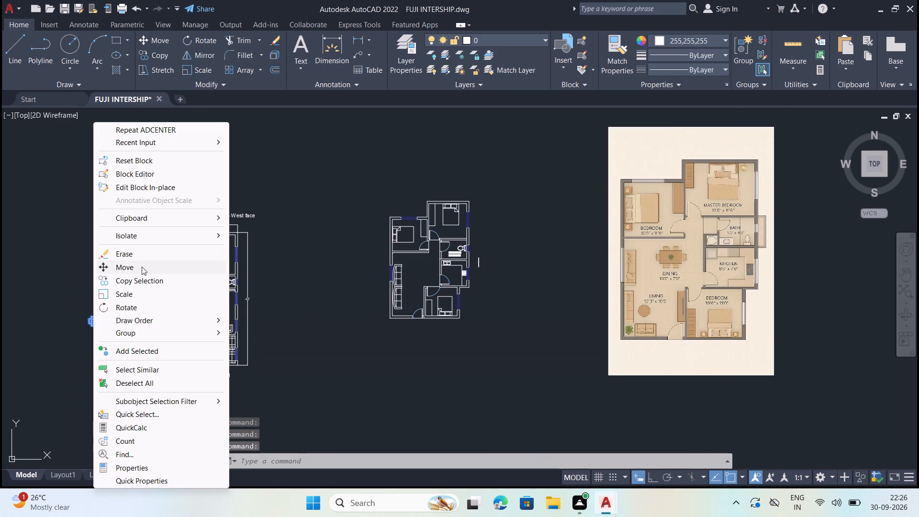
left_click_drag(97, 316, 111, 313)
scroll(419, 262, "up", 3)
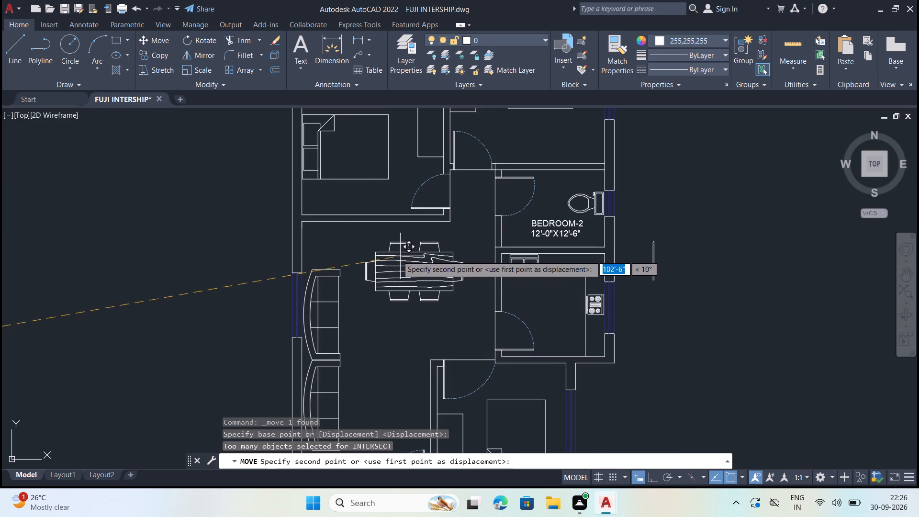
left_click(385, 253)
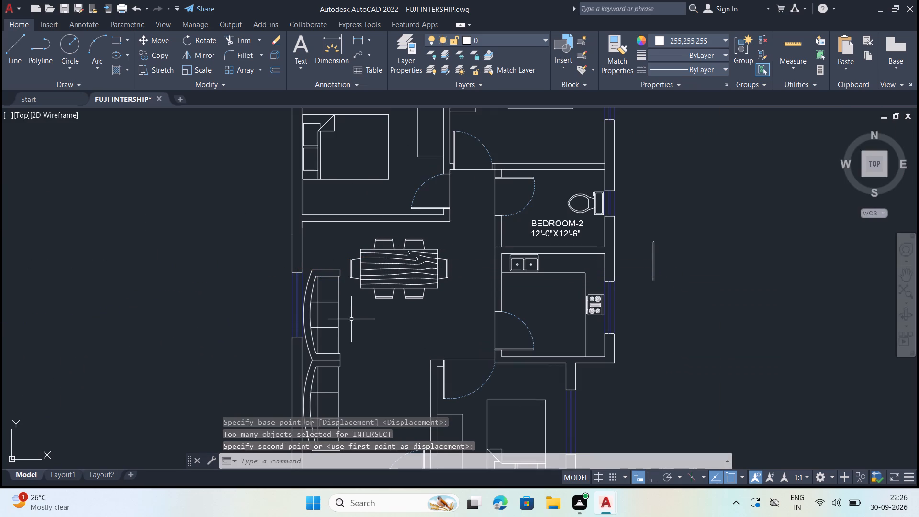
key("Escape")
Erase the upper of the two sofas along the west wall of the living and dining area.
left_click(339, 321)
key("Delete")
Copy the BEDROOM-2 label under the bed in the 24X42 house plan into the west, northeast and southeast bedrooms of the three-bedroom plan.
scroll(345, 308, "down", 1)
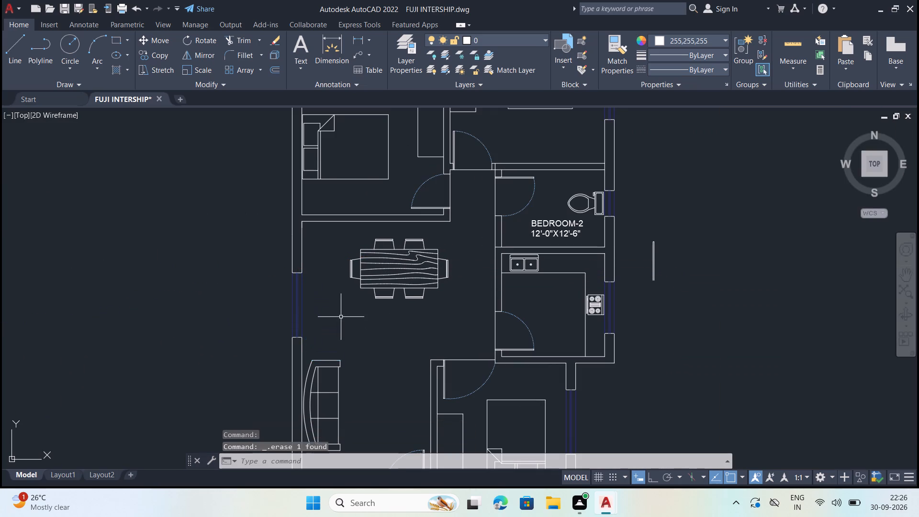
scroll(345, 310, "down", 1)
scroll(348, 338, "up", 1)
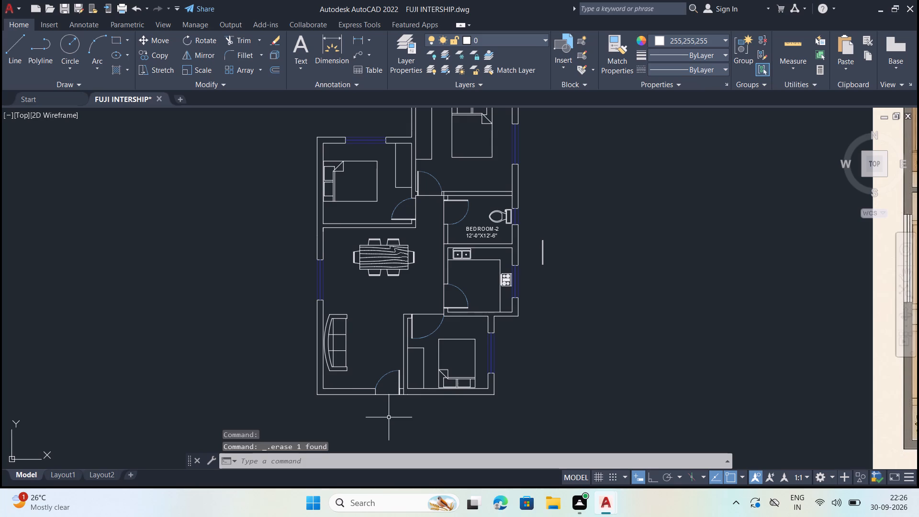
scroll(393, 347, "down", 1)
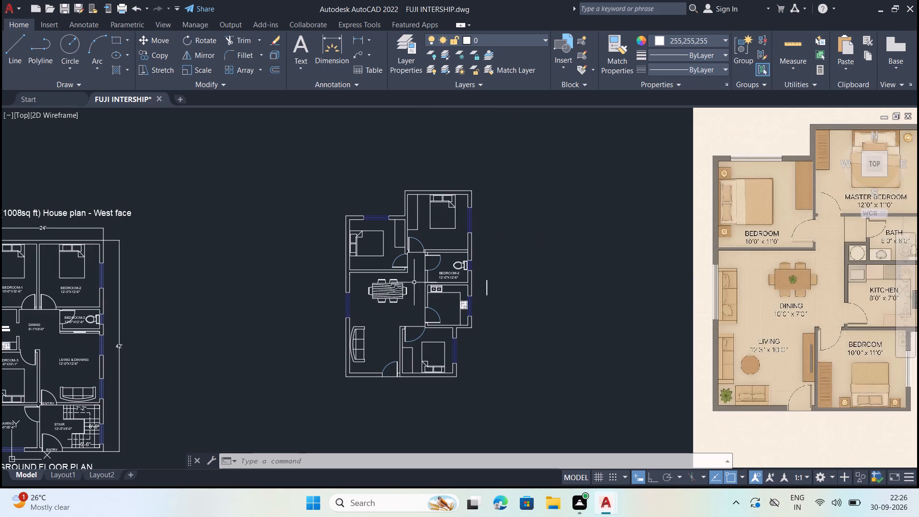
scroll(401, 252, "up", 1)
scroll(396, 232, "down", 2)
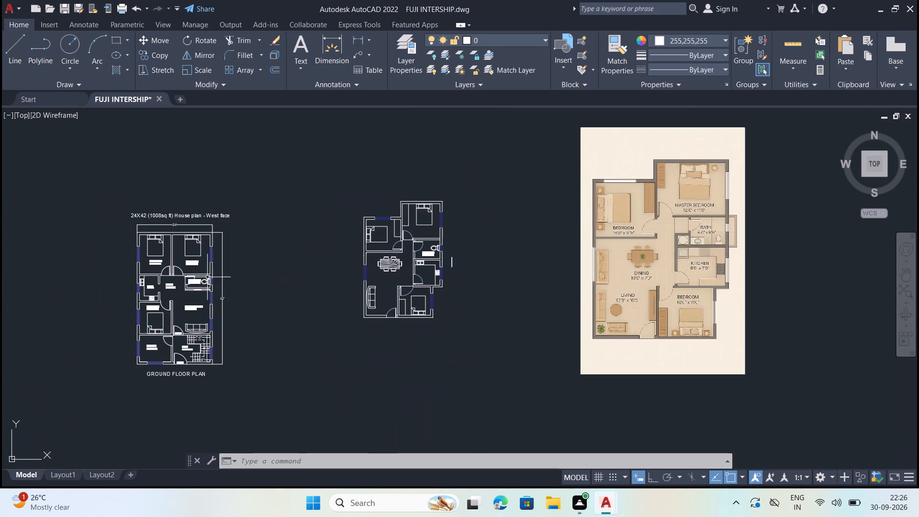
scroll(201, 270, "up", 3)
left_click(219, 246)
right_click(219, 245)
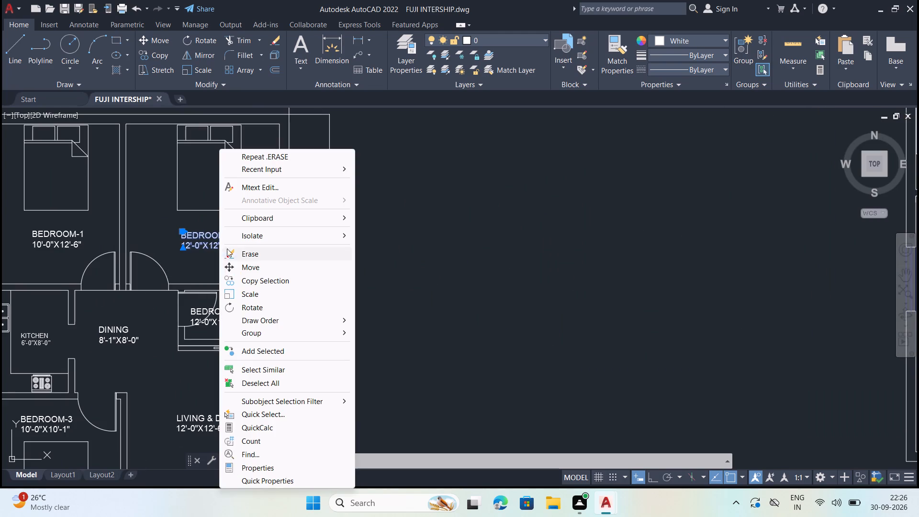
left_click(278, 282)
left_click(199, 246)
scroll(187, 310, "down", 4)
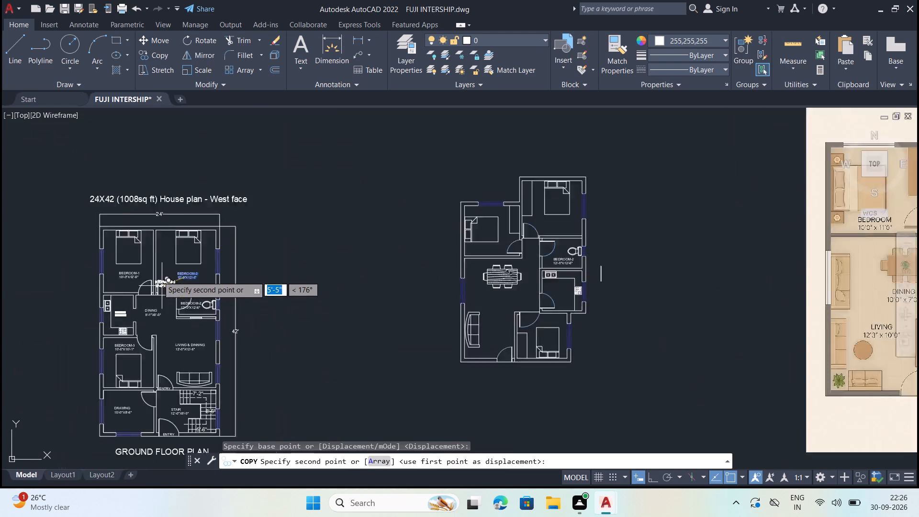
scroll(341, 268, "up", 1)
scroll(300, 285, "up", 1)
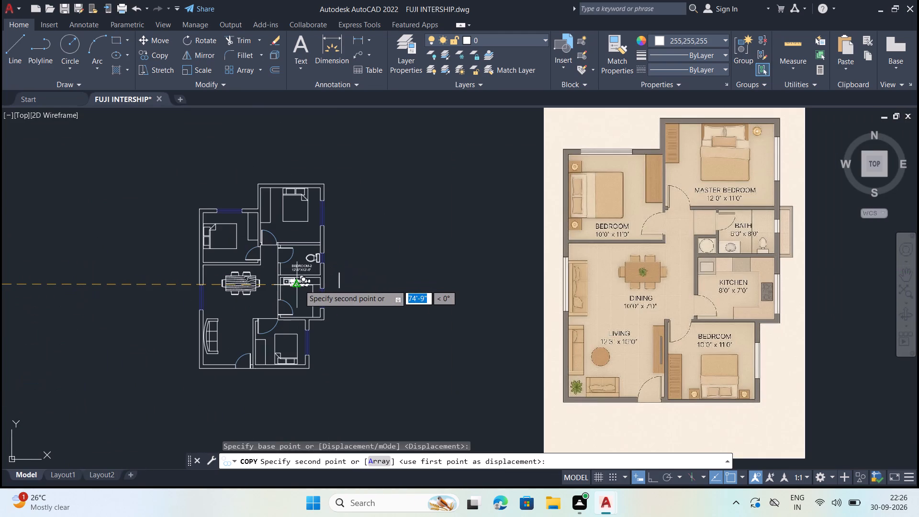
scroll(223, 277, "up", 3)
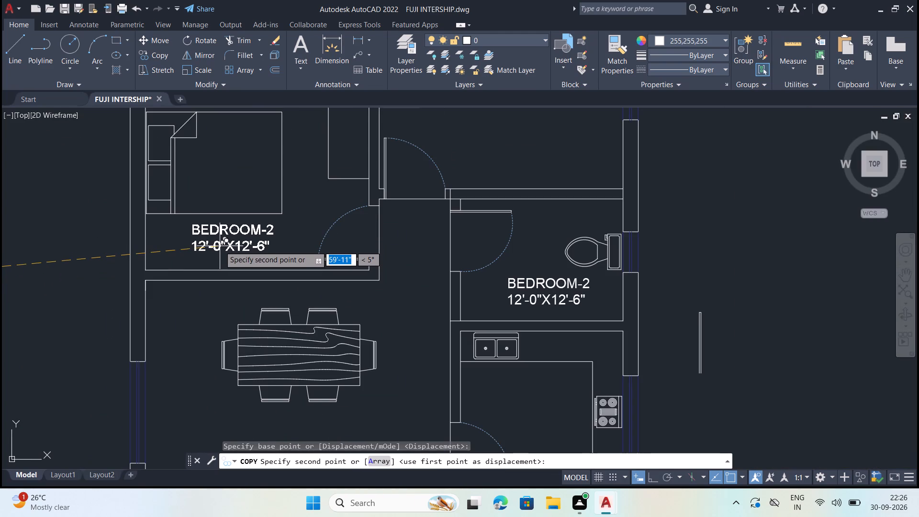
left_click(220, 246)
scroll(463, 217, "down", 2)
scroll(487, 193, "up", 1)
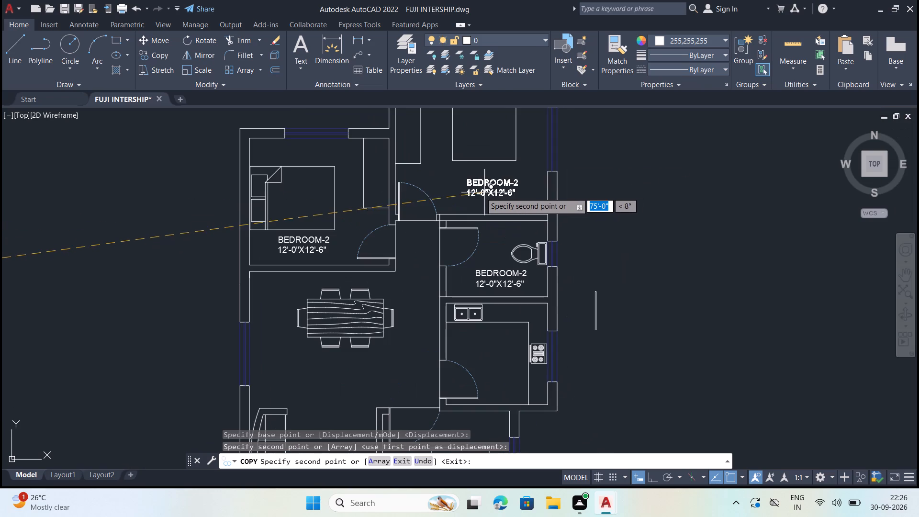
left_click(480, 187)
scroll(413, 234, "down", 2)
scroll(379, 332, "up", 1)
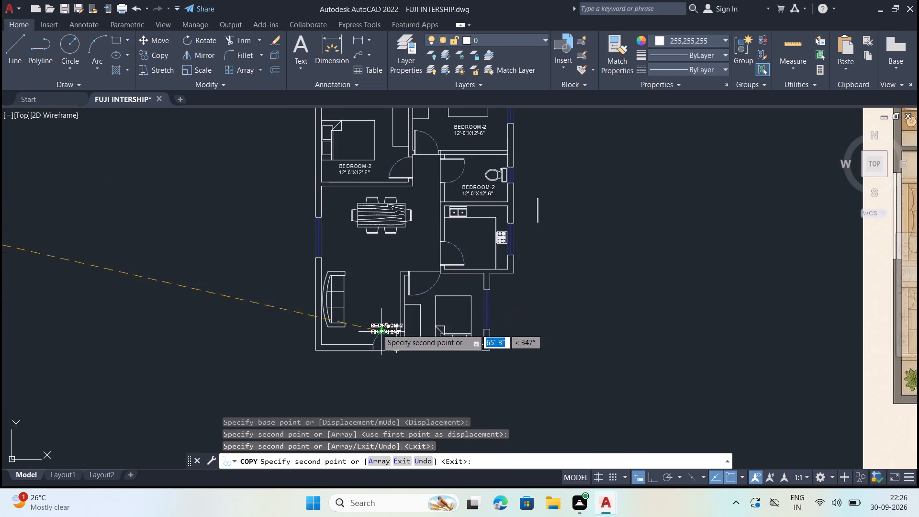
scroll(471, 244, "up", 2)
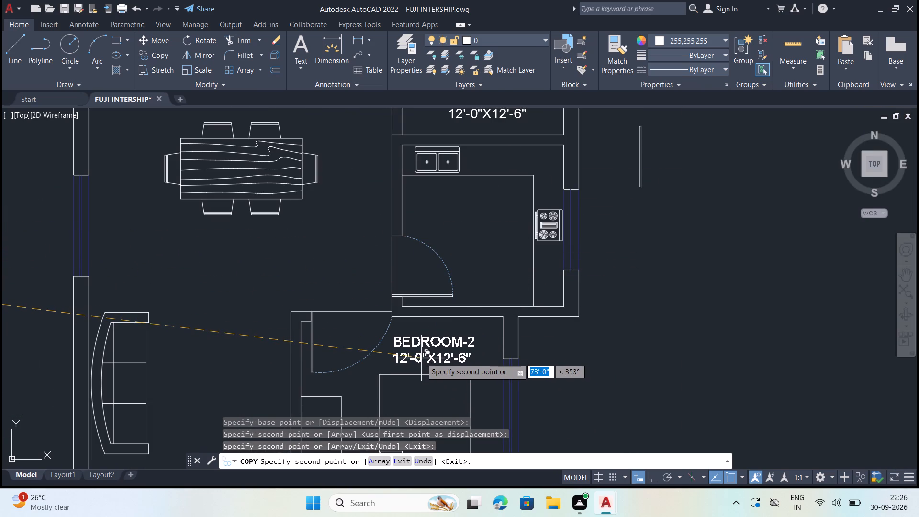
left_click(422, 359)
key("Escape")
Change the room name in the west bedroom's label to BEDROOM-1.
scroll(430, 374, "down", 2)
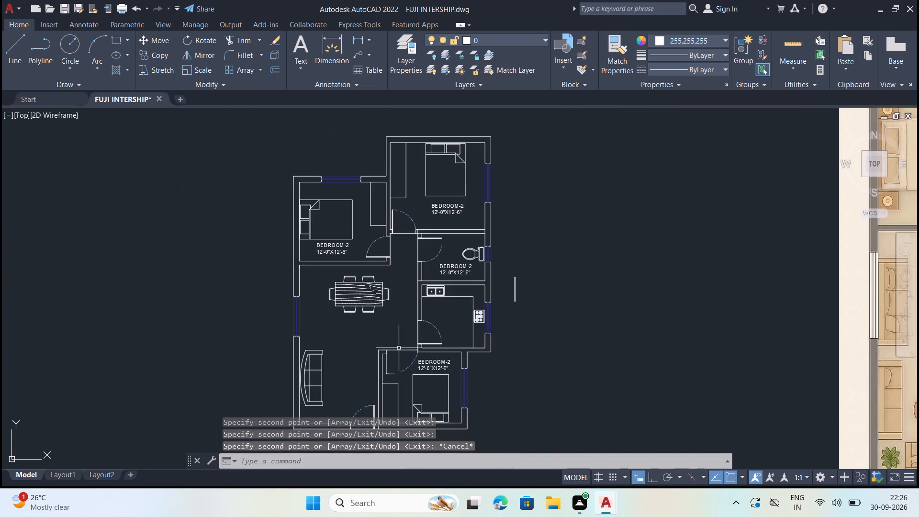
scroll(333, 237, "up", 1)
scroll(311, 270, "up", 4)
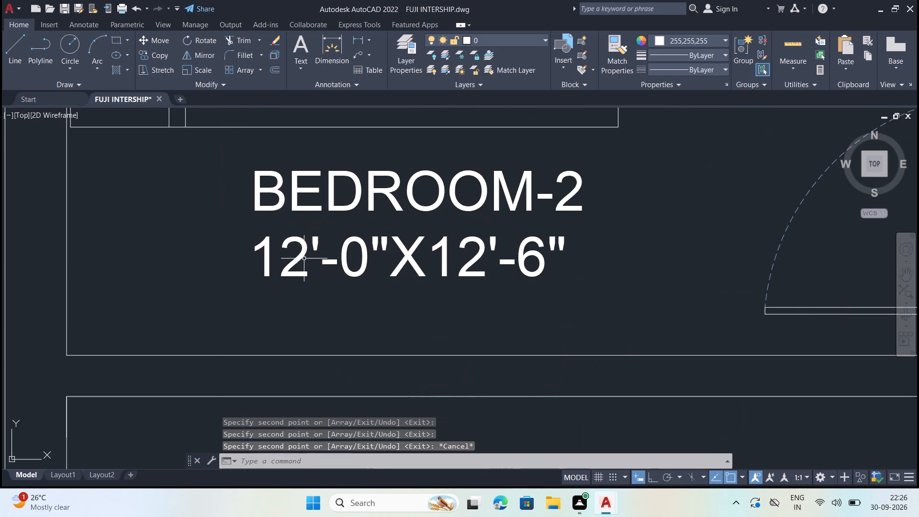
double_click(301, 258)
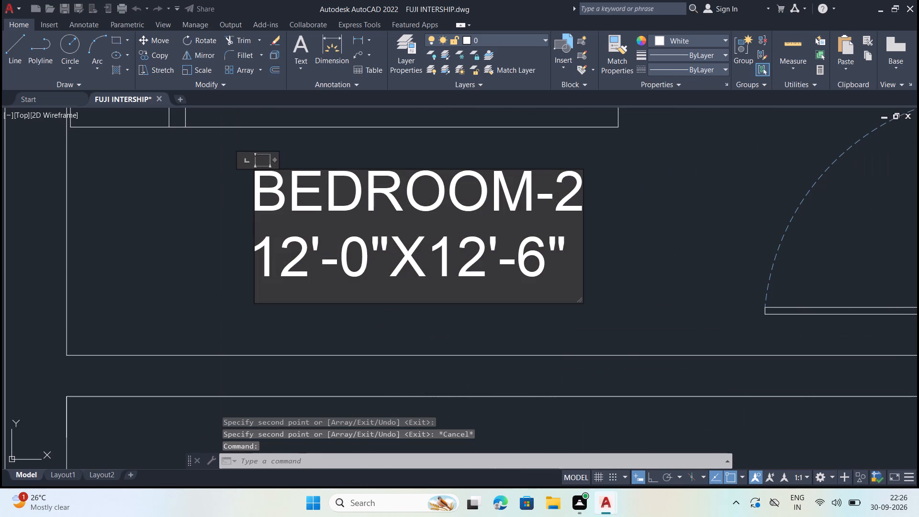
left_click(581, 202)
left_click(576, 202)
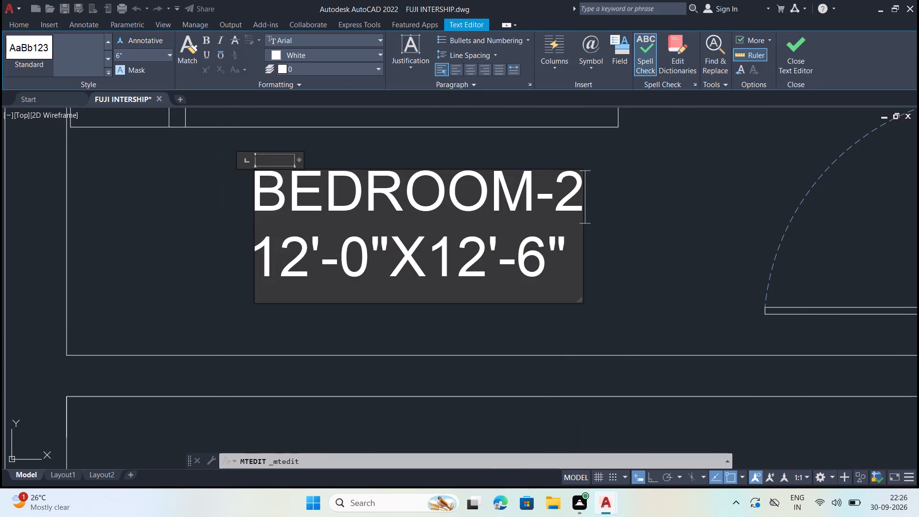
key("BackSpace")
key("1")
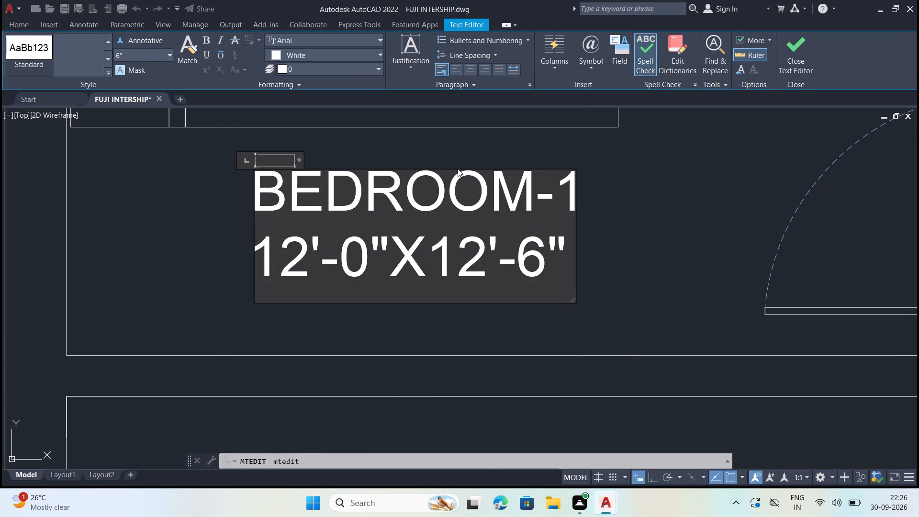
Set the size line of the BEDROOM-1 label to 10'-0"X11'-0" and finish the text edit.
scroll(446, 179, "down", 4)
scroll(367, 231, "down", 2)
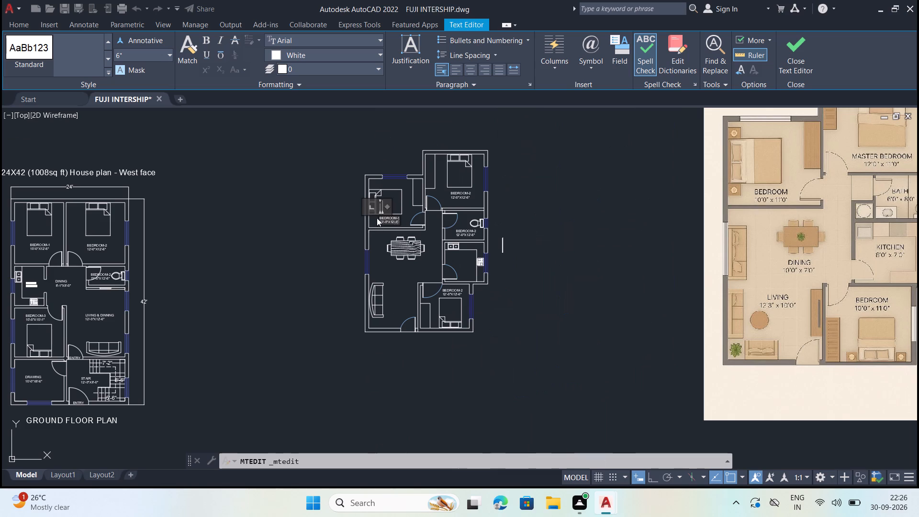
scroll(377, 218, "up", 6)
left_click(397, 243)
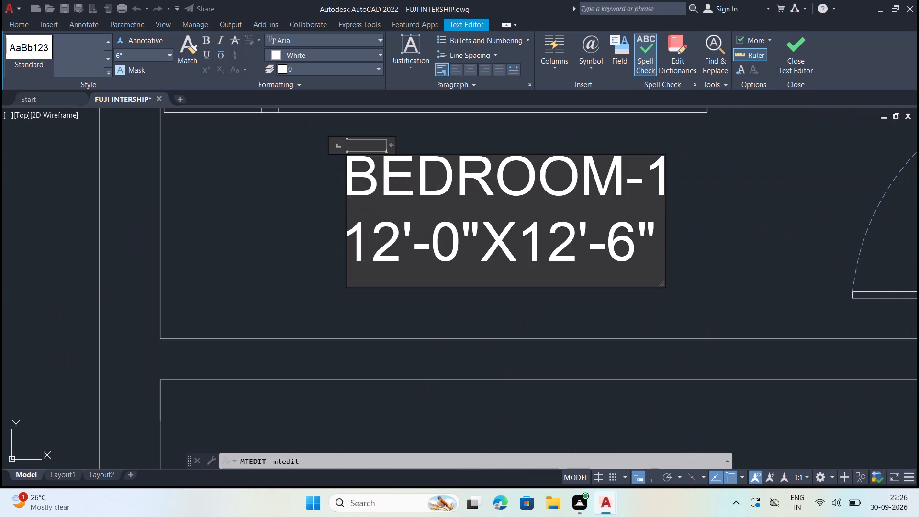
key("BackSpace")
key("1")
key("BackSpace")
key("0")
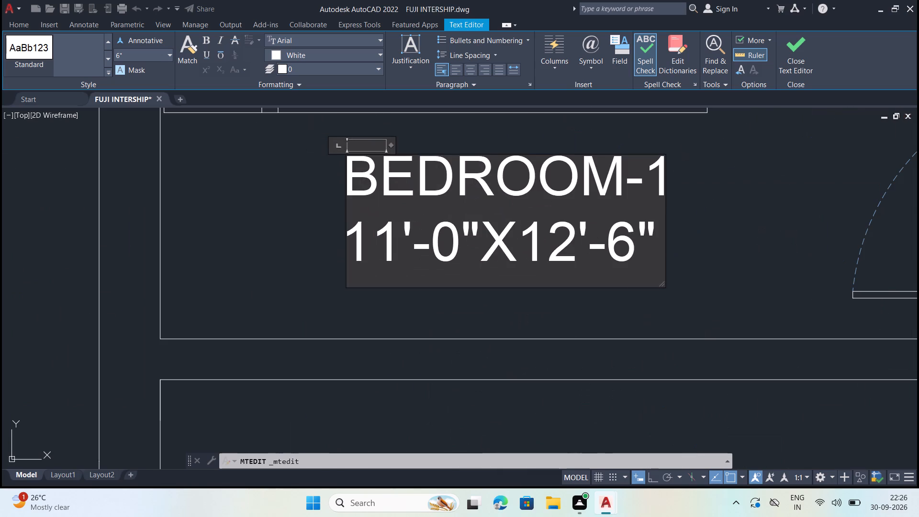
key("Right")
key("Right")
key("Right")
key("Right")
key("Right")
key("Right")
key("Right")
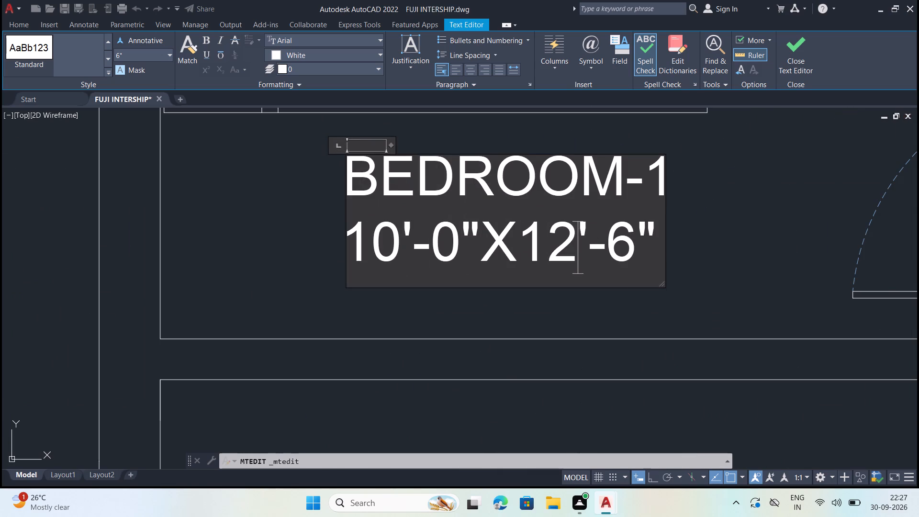
key("BackSpace")
key("1")
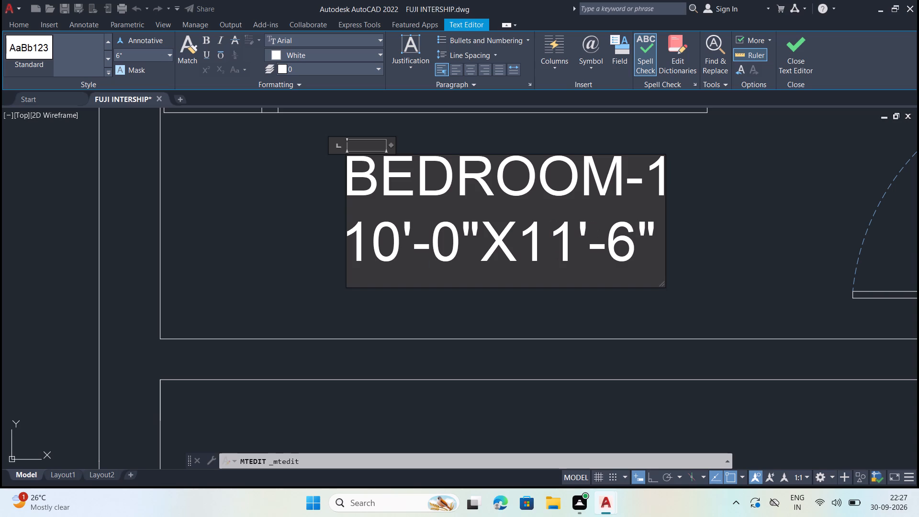
key("Right")
key("Right")
key("Right")
key("BackSpace")
key("0")
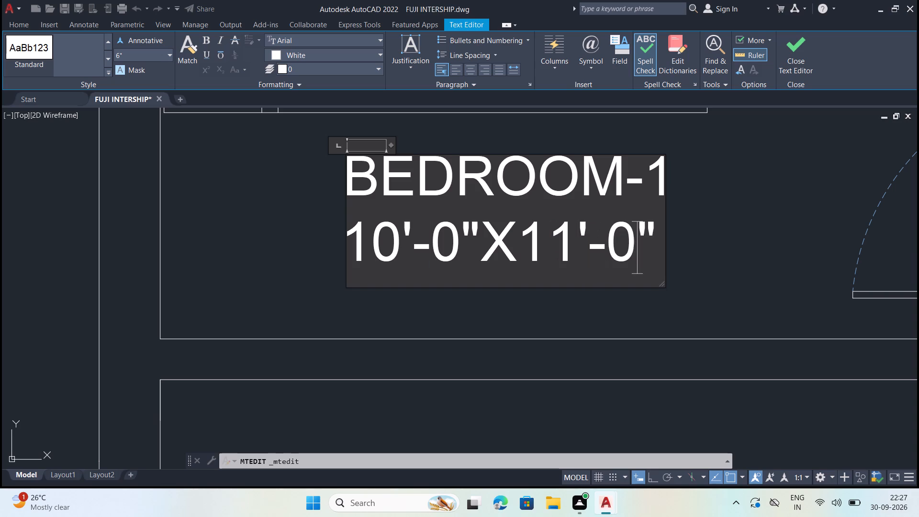
key("Escape")
left_click(473, 254)
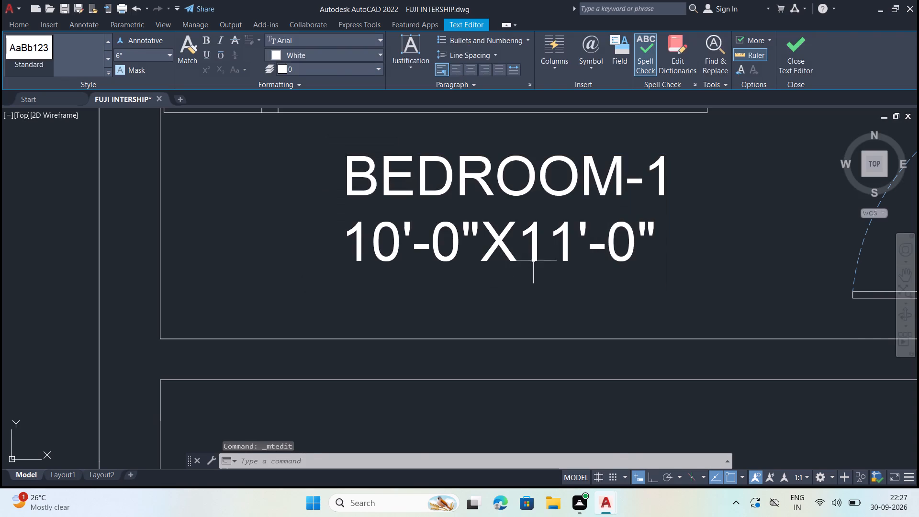
Set the size line of the northeast bedroom's BEDROOM-2 label to 12'-0"X11'-0" and save the text change.
scroll(372, 313, "down", 4)
scroll(533, 235, "up", 1)
double_click(515, 238)
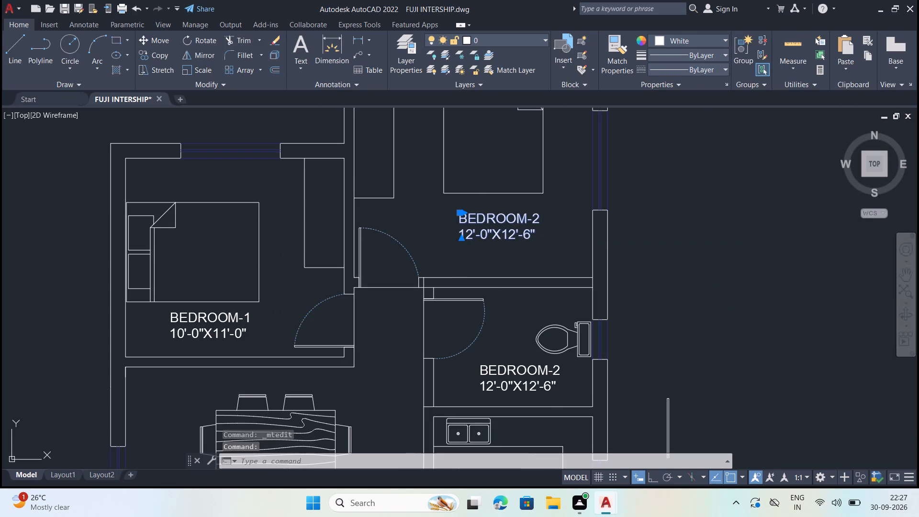
scroll(295, 241, "down", 4)
scroll(291, 238, "up", 1)
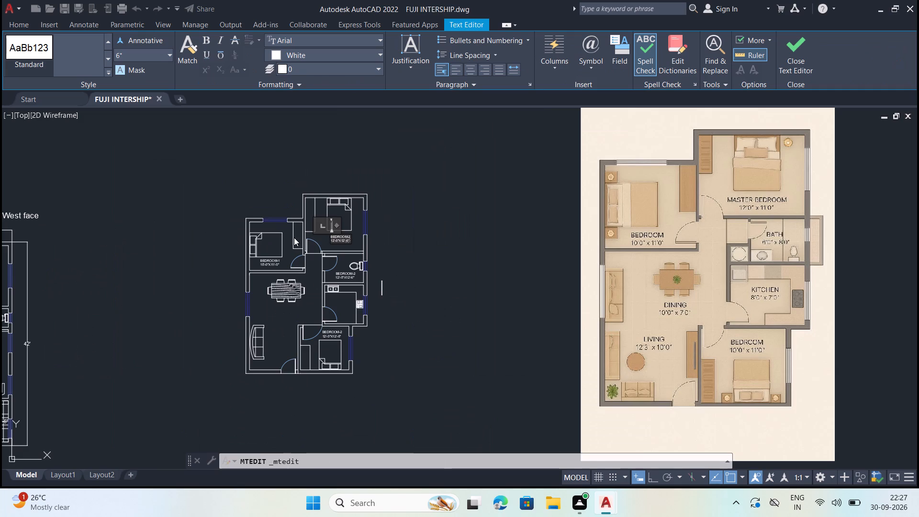
scroll(332, 236, "up", 4)
scroll(382, 251, "up", 2)
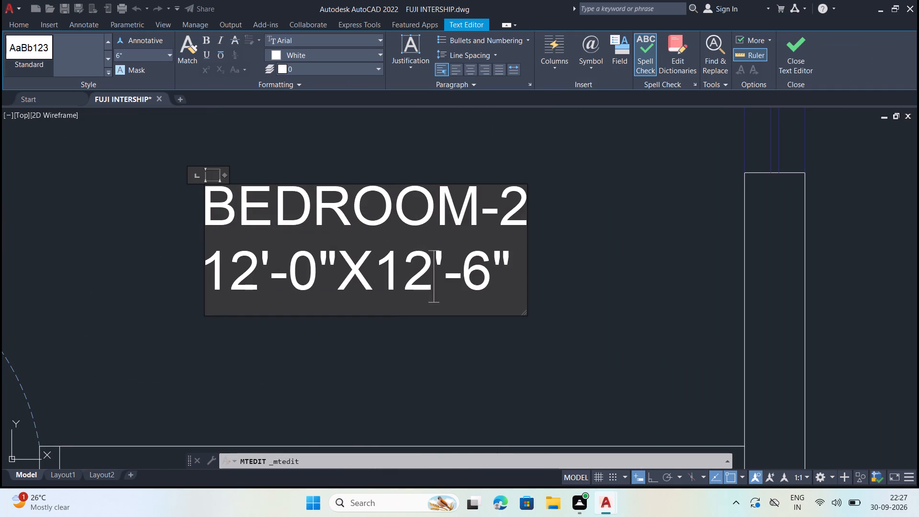
key("BackSpace")
key("BackSpace")
type("11")
key("Right")
key("Right")
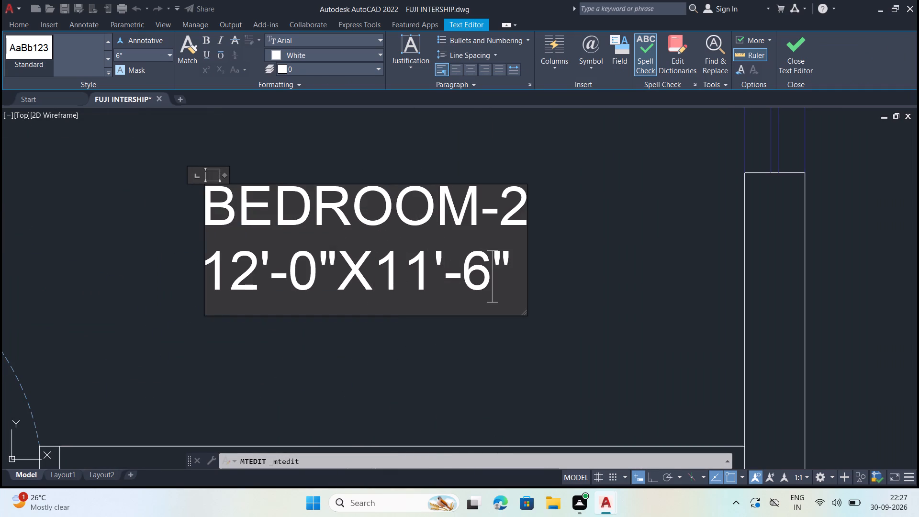
key("Right")
key("BackSpace")
key("0")
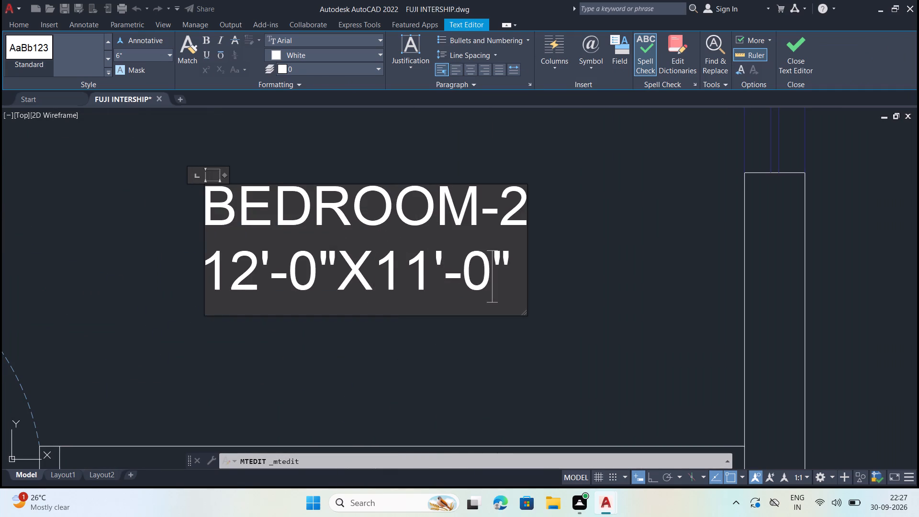
key("Escape")
left_click(471, 253)
Change the room name in the southeast bedroom's label to BEDROOM-3.
scroll(474, 257, "down", 5)
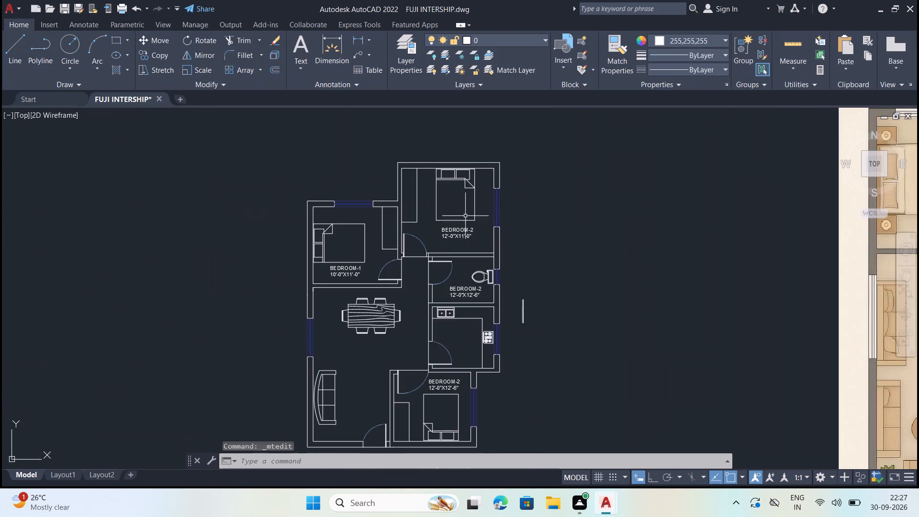
scroll(437, 412, "up", 3)
scroll(425, 360, "up", 1)
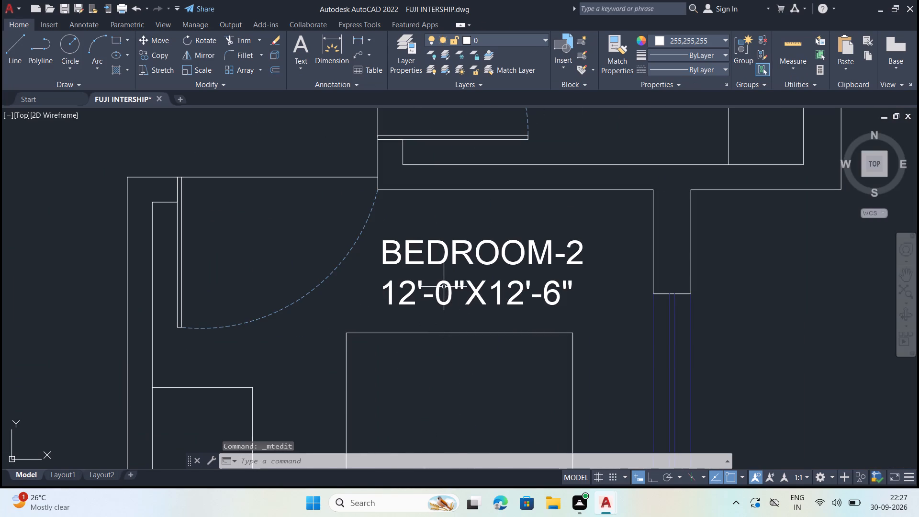
double_click(444, 287)
key("Escape")
left_click(418, 290)
double_click(411, 290)
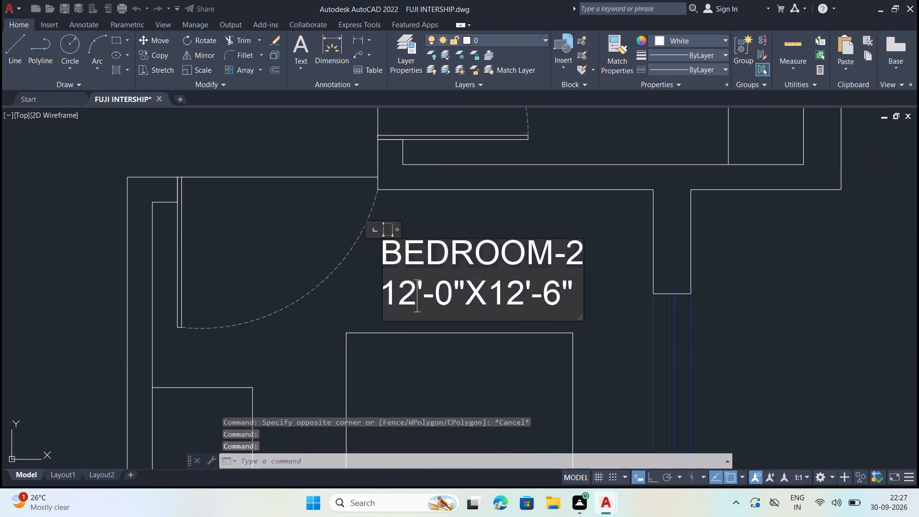
left_click(578, 265)
key("Delete")
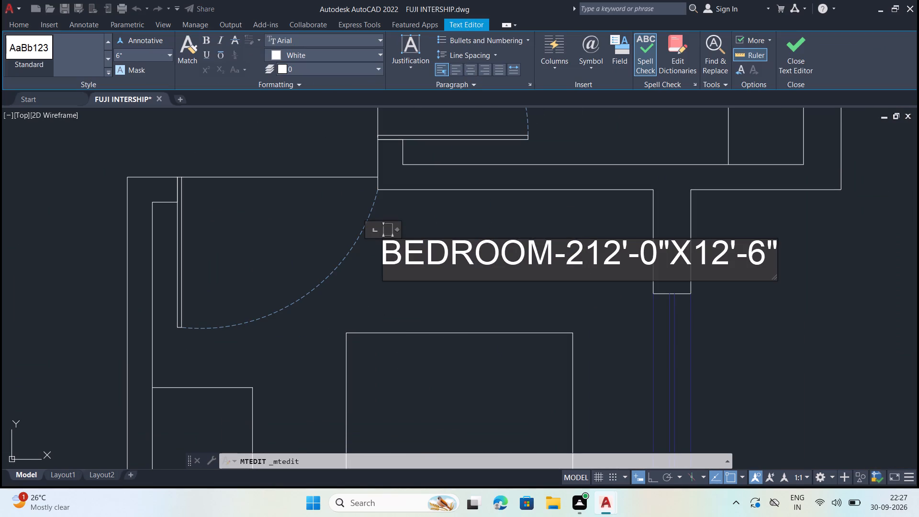
key("ctrl+z")
key("BackSpace")
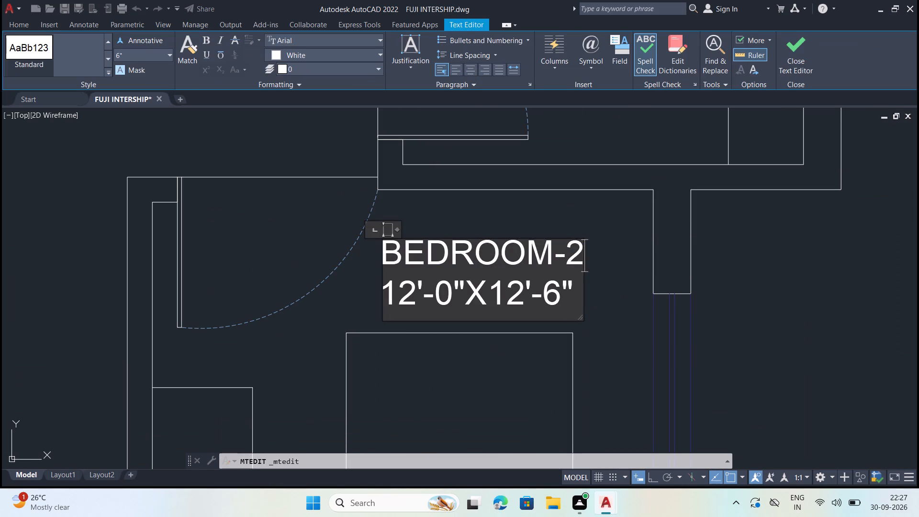
key("3")
Set the size line of the BEDROOM-3 label to 10'-0"X11'-0" and save the text change.
scroll(293, 239, "down", 4)
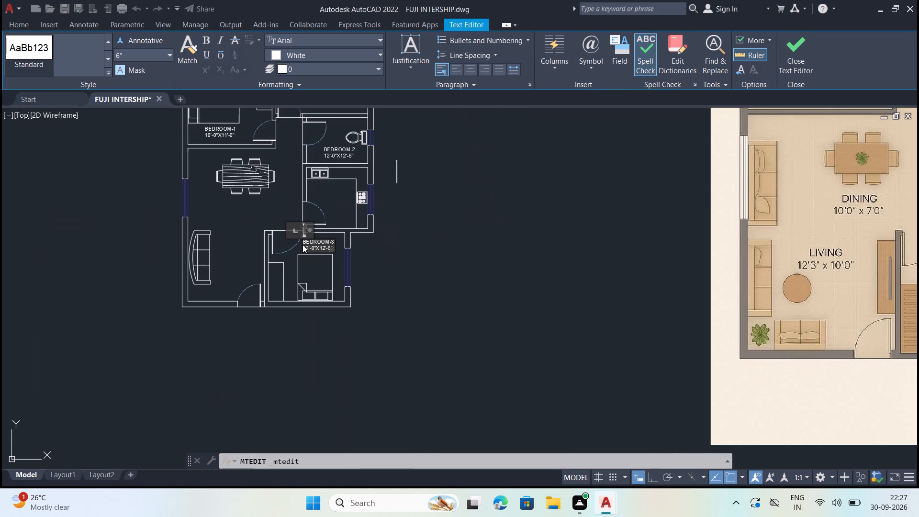
scroll(325, 253, "down", 2)
scroll(377, 262, "up", 1)
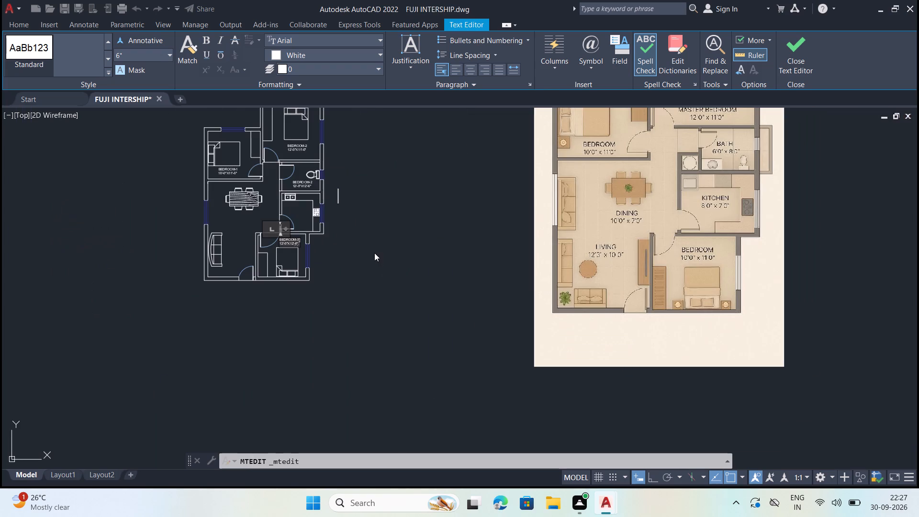
scroll(283, 248, "up", 4)
left_click(248, 244)
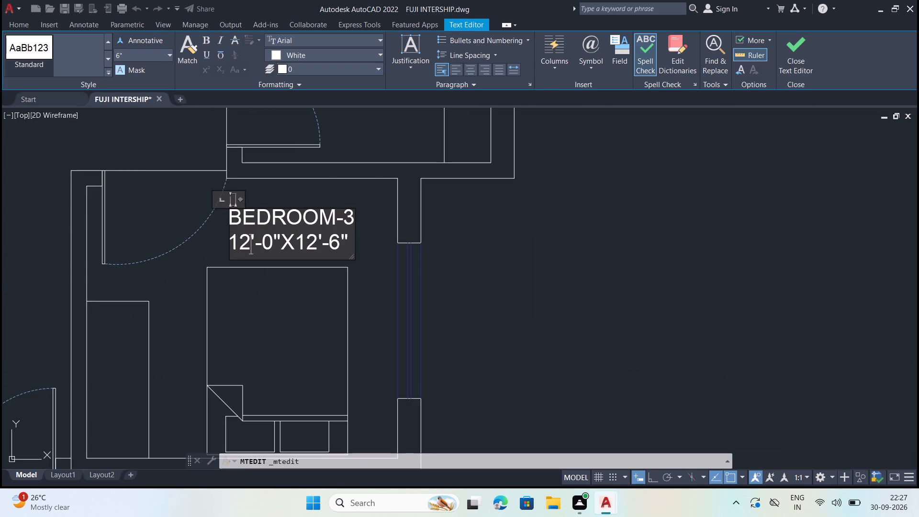
key("BackSpace")
key("0")
key("Right")
key("Right")
key("Right")
key("Right")
key("Right")
key("Right")
key("Right")
key("BackSpace")
key("1")
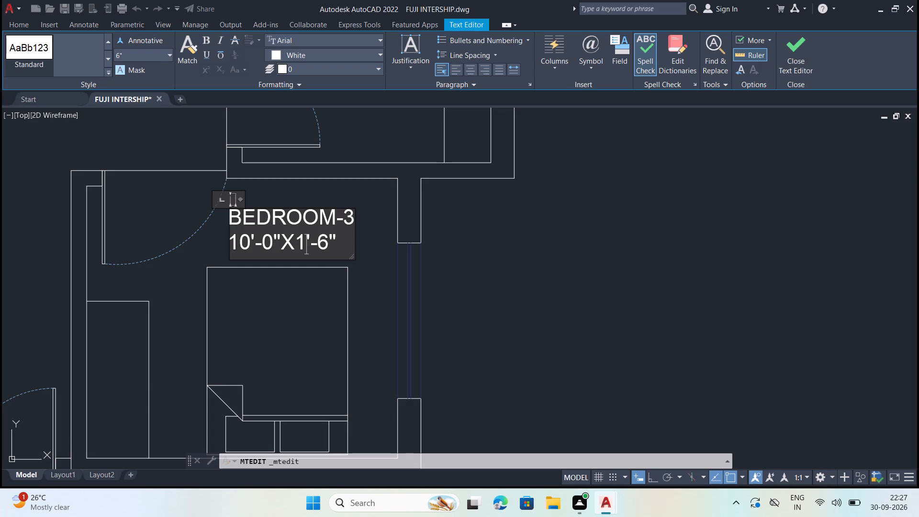
key("Right")
key("Right")
key("Right")
type("\\0")
key("BackSpace")
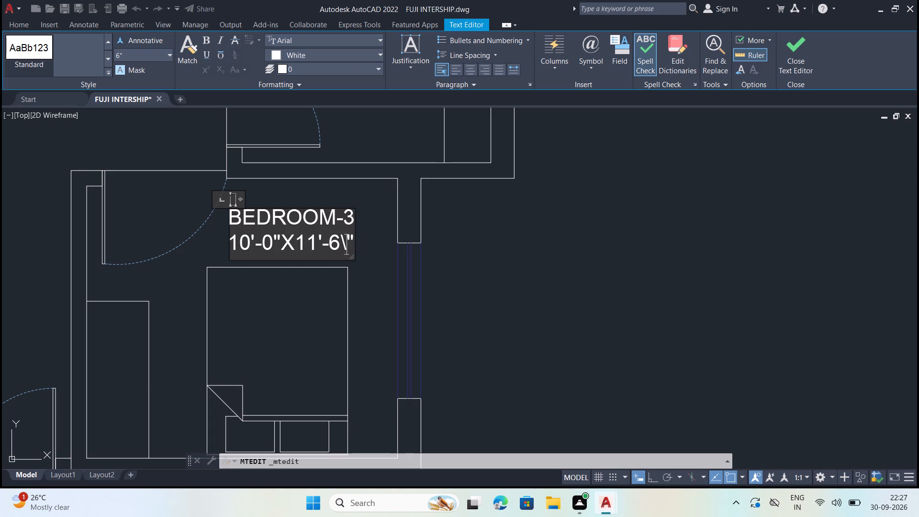
key("BackSpace")
key("BackSpace")
key("0")
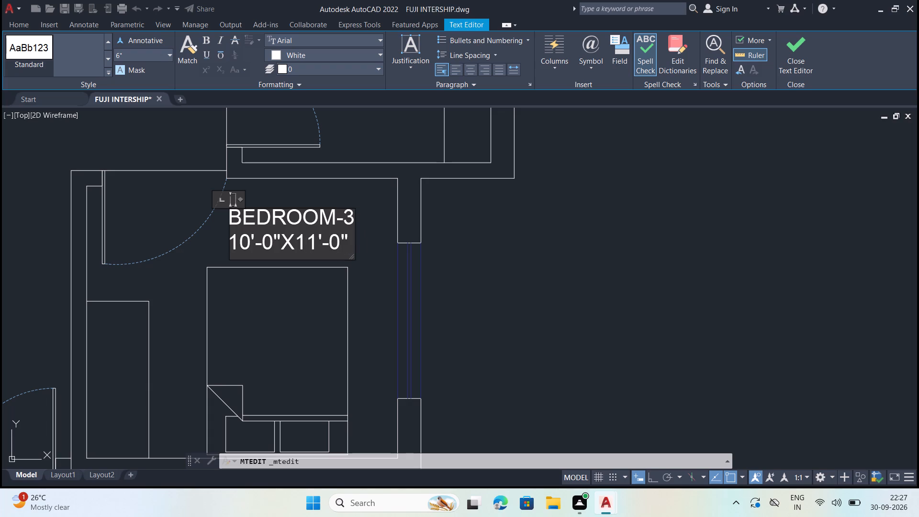
key("Escape")
left_click(470, 255)
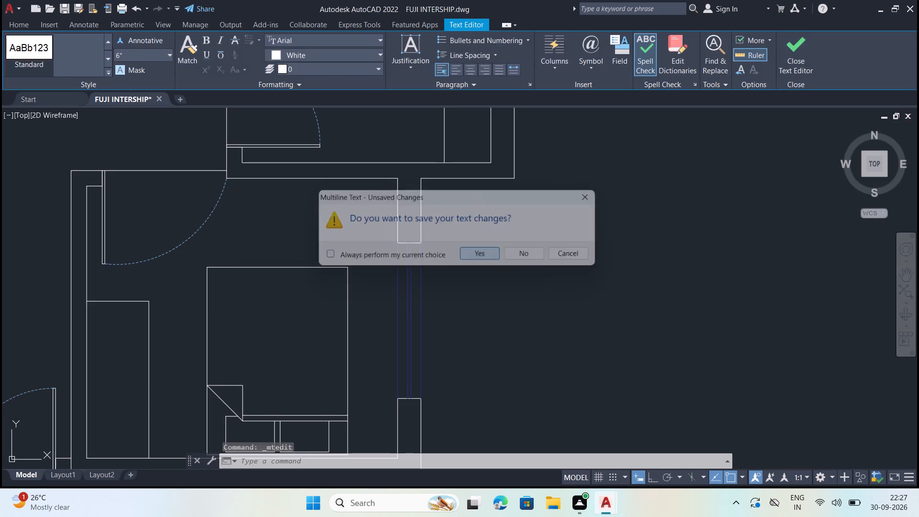
Copy the DINING label from the 24X42 house plan to beside the dining table and beside the sofa in the three-bedroom plan.
scroll(465, 304, "down", 3)
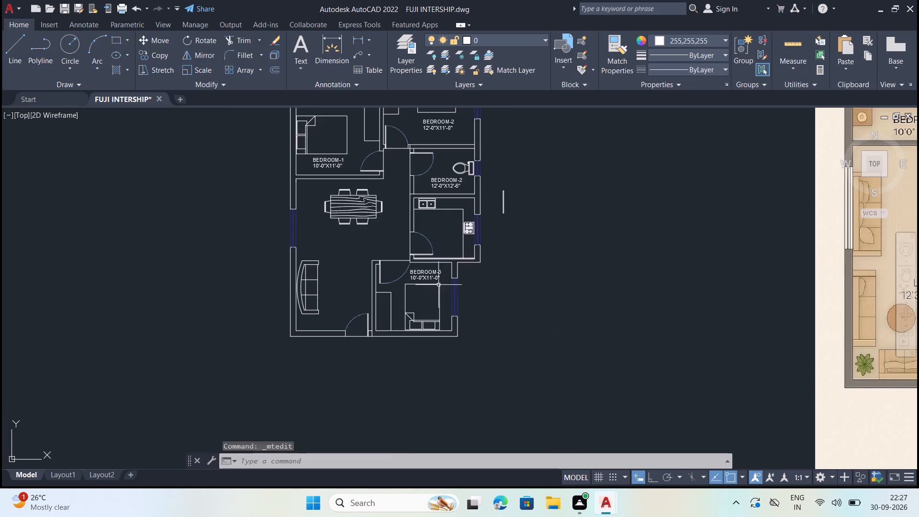
scroll(432, 279, "down", 2)
scroll(732, 293, "up", 1)
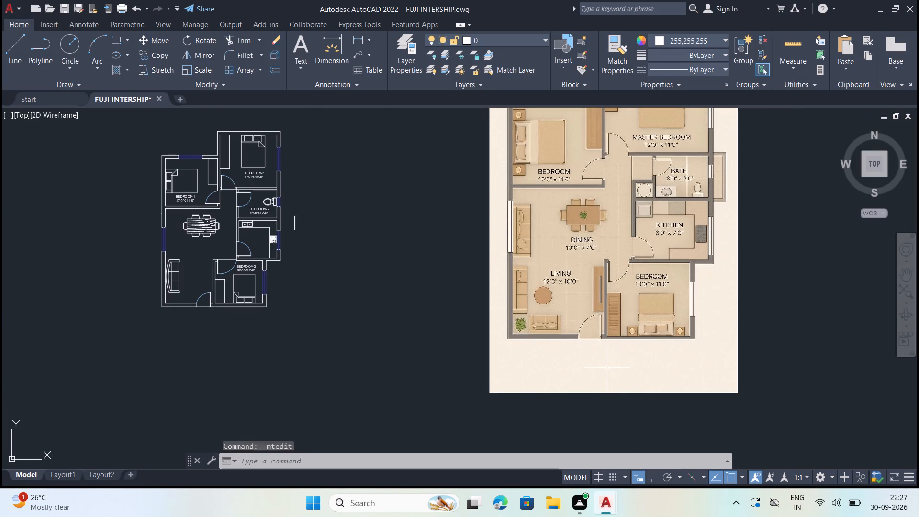
scroll(179, 247, "up", 1)
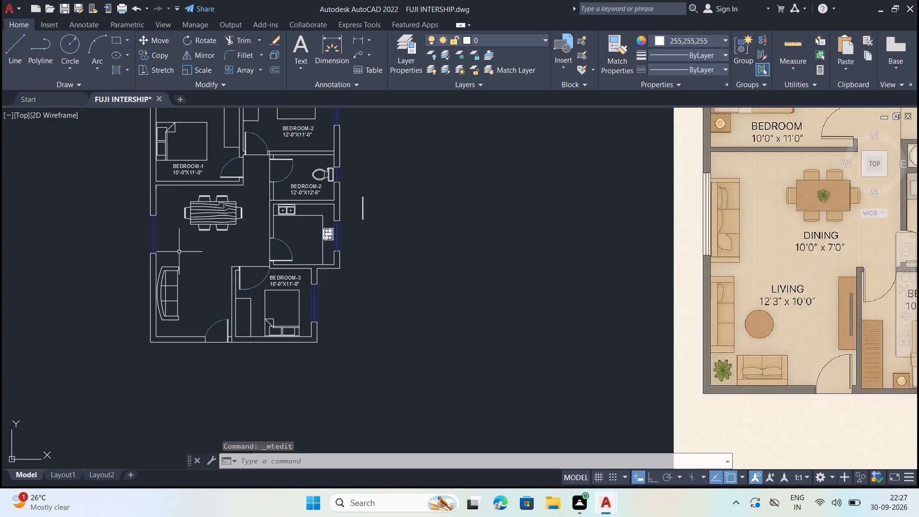
scroll(549, 308, "down", 2)
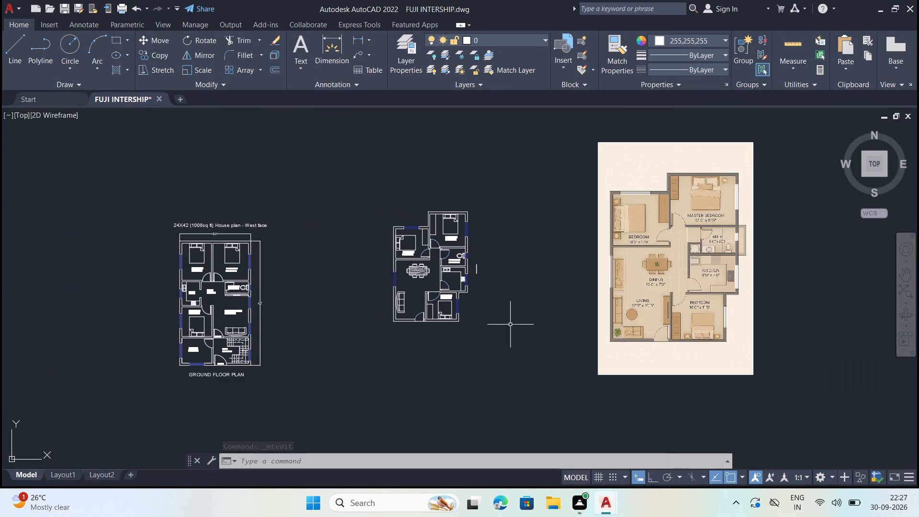
scroll(193, 341, "up", 2)
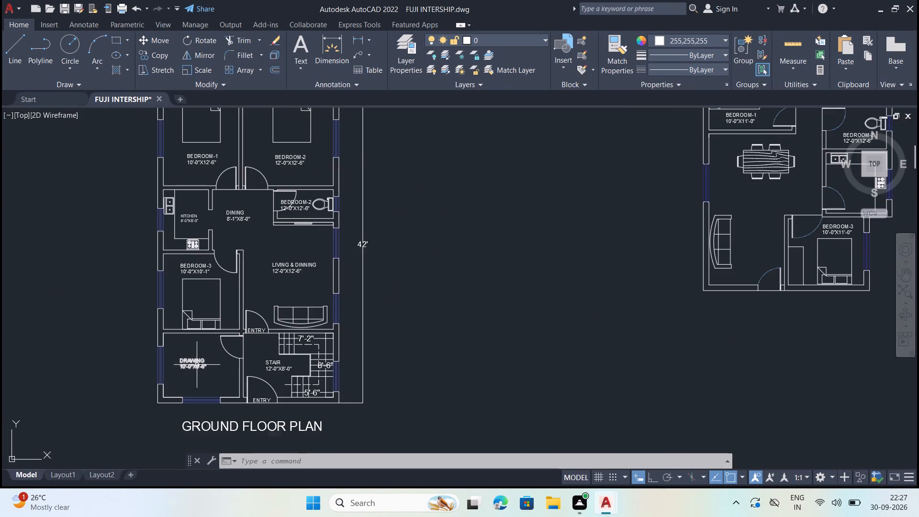
scroll(231, 209, "up", 1)
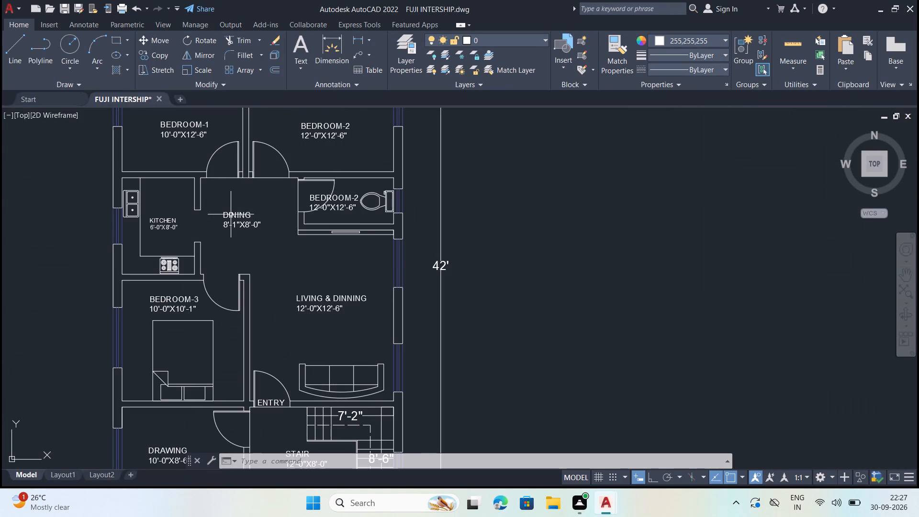
left_click(231, 214)
right_click(231, 214)
left_click(269, 280)
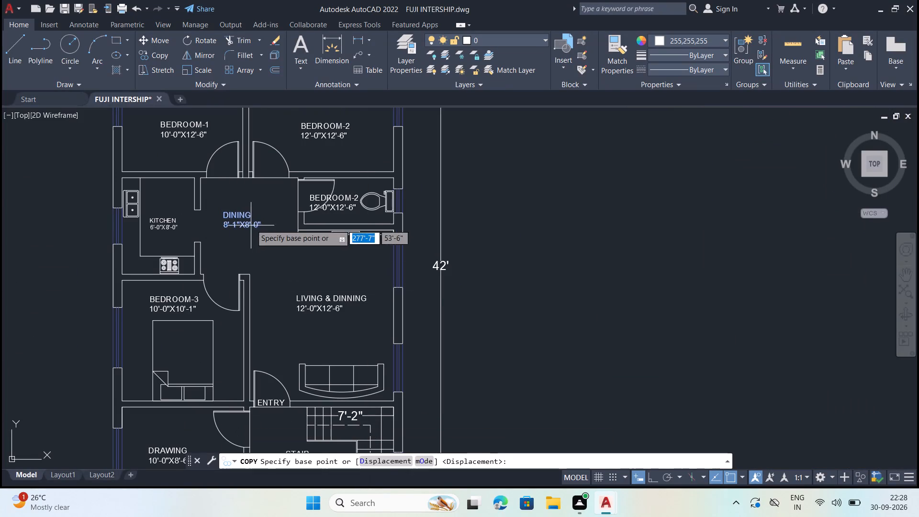
left_click(251, 225)
scroll(203, 314, "down", 1)
scroll(462, 303, "down", 2)
scroll(546, 262, "up", 3)
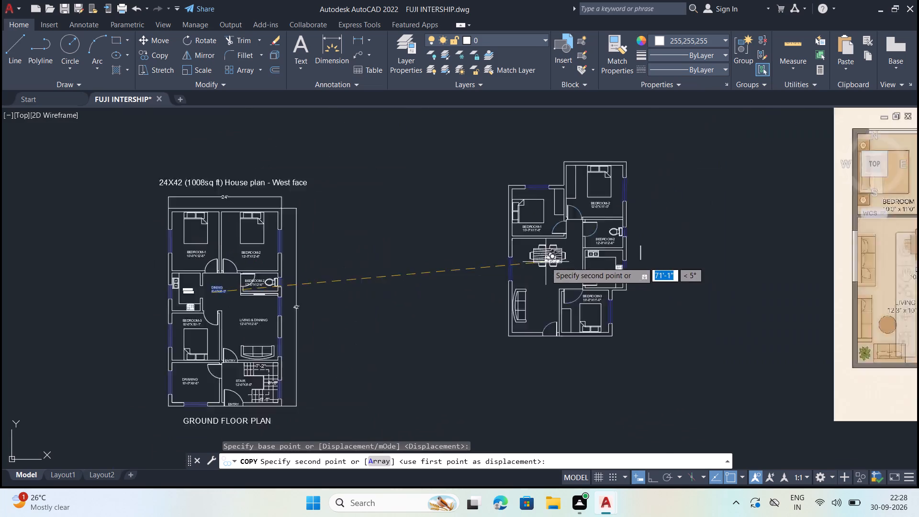
scroll(546, 262, "up", 2)
left_click(375, 291)
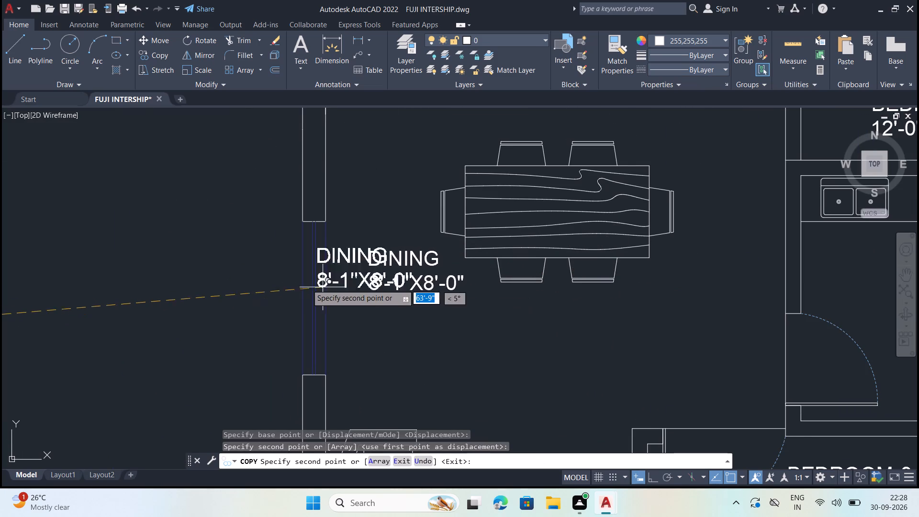
scroll(298, 284, "down", 3)
left_click(363, 381)
key("Escape")
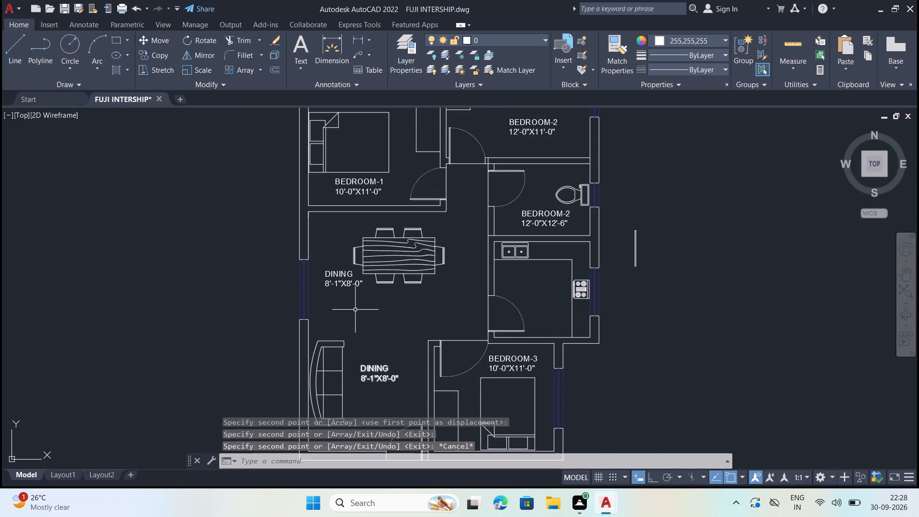
Set the size line of the DINING label beside the dining table to 10'-0"X7'-0" and save the text change.
scroll(323, 314, "down", 2)
scroll(334, 319, "up", 4)
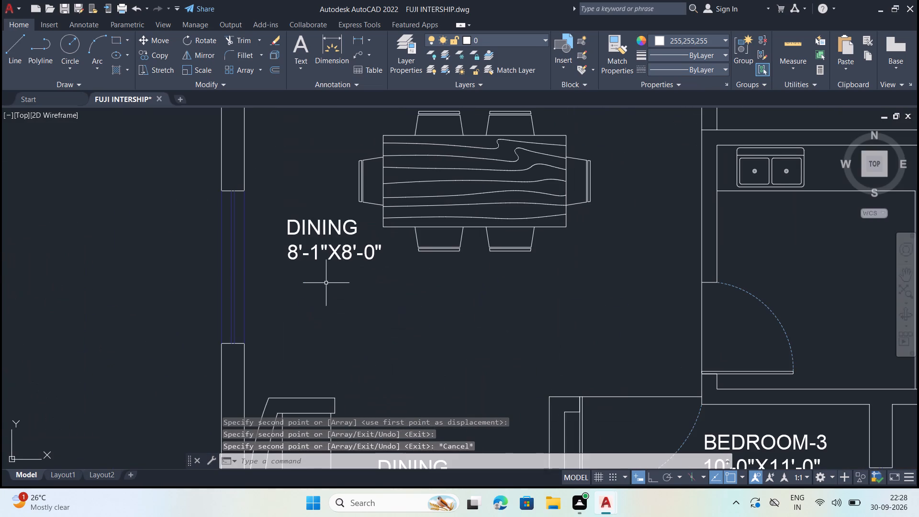
double_click(342, 255)
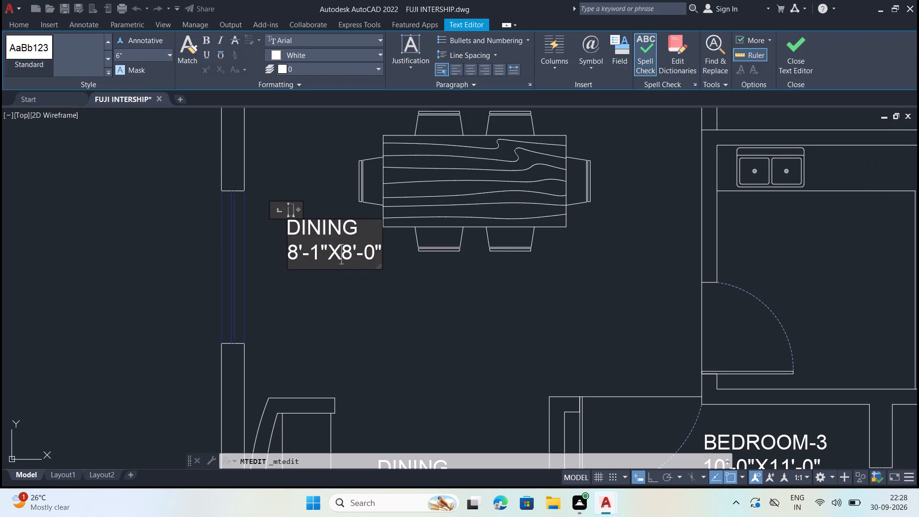
left_click(354, 255)
key("BackSpace")
key("1")
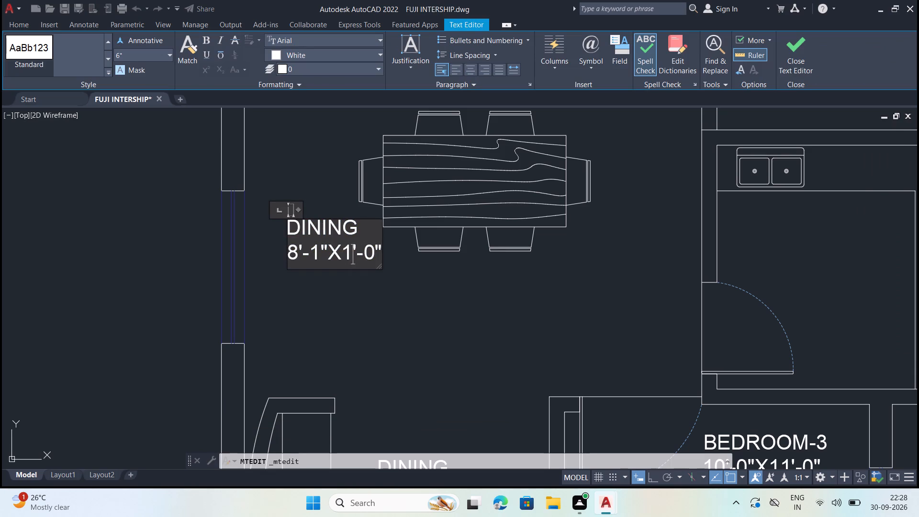
key("BackSpace")
key("7")
key("Left")
key("Left")
key("Left")
key("Left")
key("Right")
key("BackSpace")
key("0")
key("Left")
key("Left")
key("Left")
key("BackSpace")
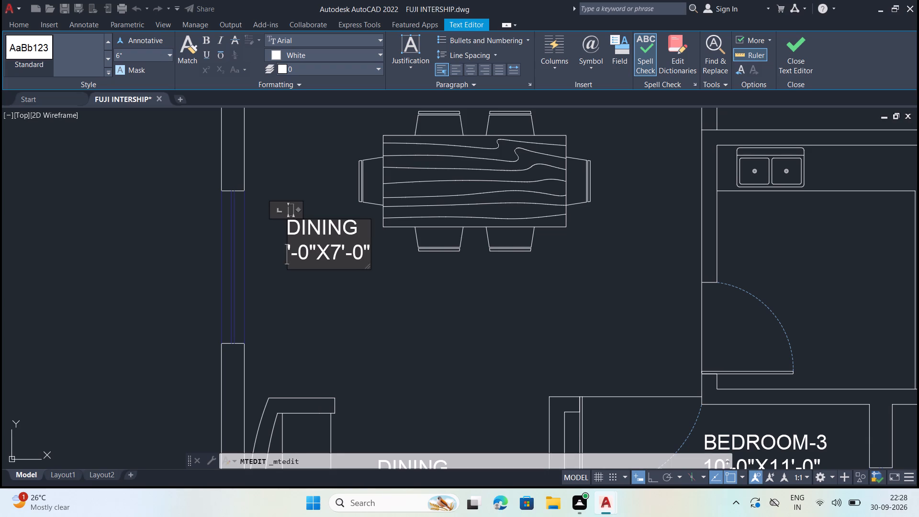
type("10")
key("Escape")
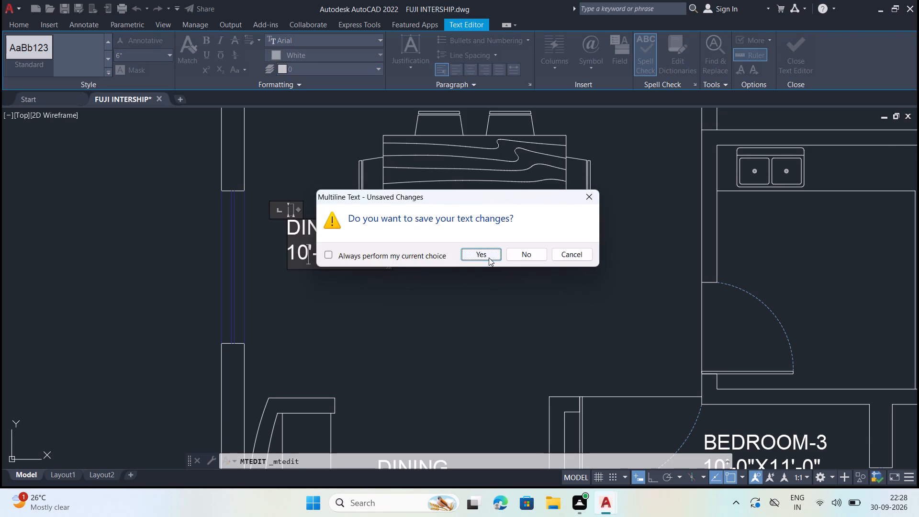
left_click(489, 258)
Change the room name in the label beside the sofa to LIVING AREA and widen its text box to fit the name on one line.
scroll(423, 278, "down", 3)
scroll(448, 343, "up", 3)
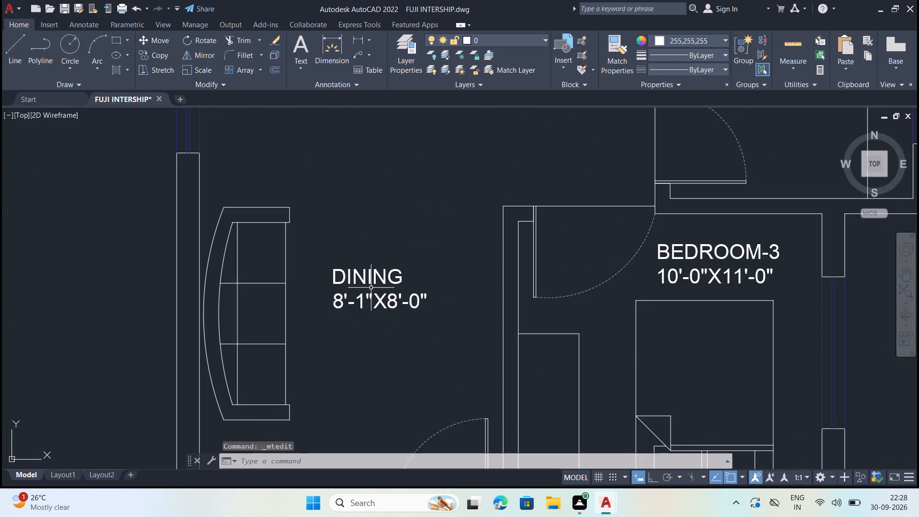
double_click(349, 274)
left_click(410, 279)
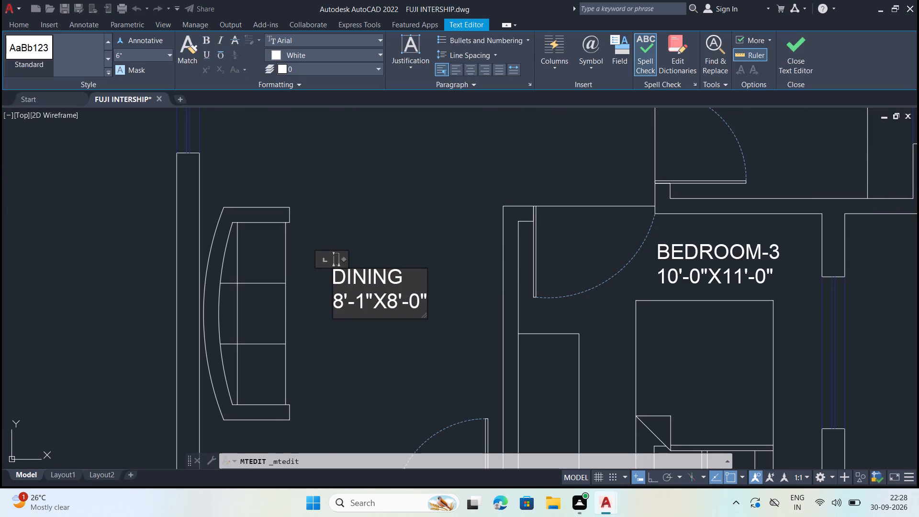
key("Right")
key("Right")
key("Right")
key("Right")
key("BackSpace")
key("BackSpace")
key("BackSpace")
key("BackSpace")
key("BackSpace")
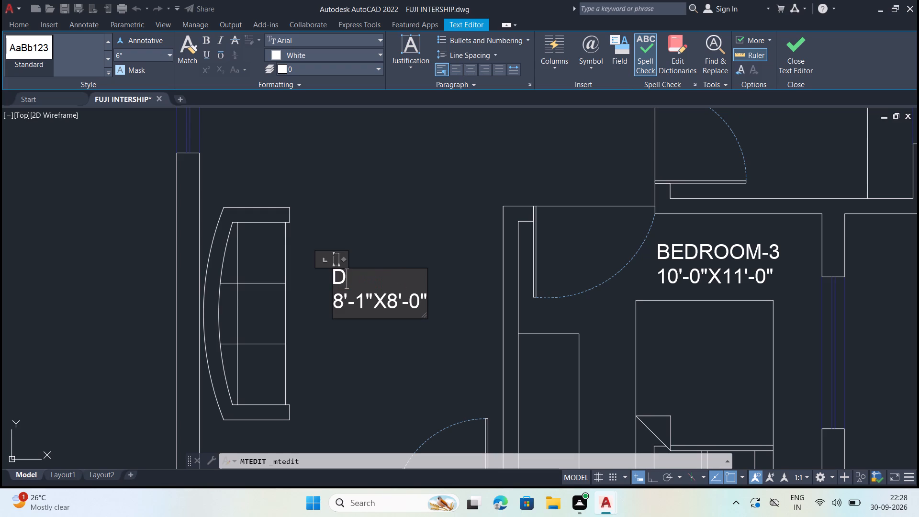
key("BackSpace")
type("living")
key("space")
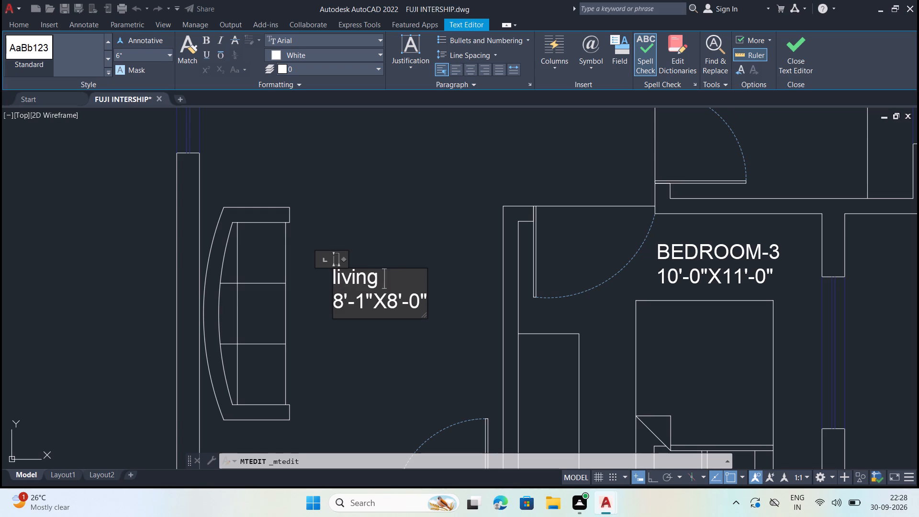
key("BackSpace")
key("BackSpace")
key("BackSpace")
key("BackSpace")
key("BackSpace")
key("BackSpace")
key("BackSpace")
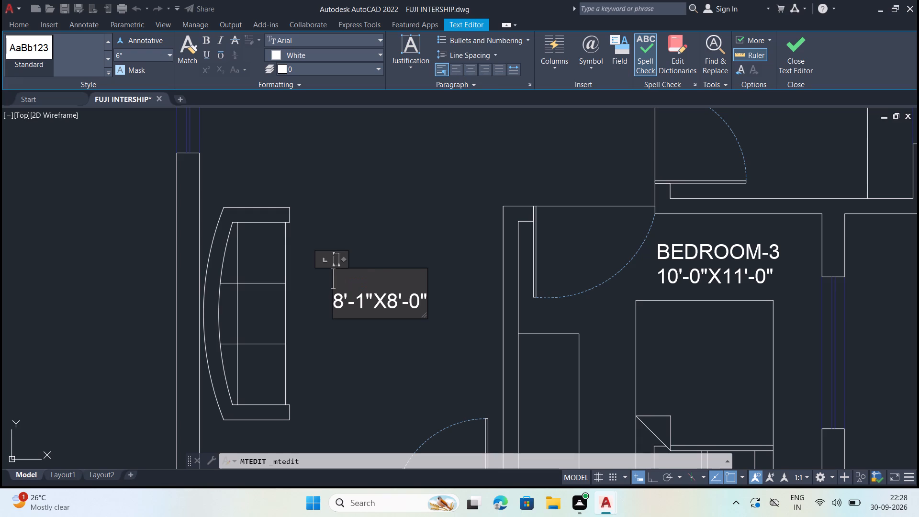
type("LIVING AREA")
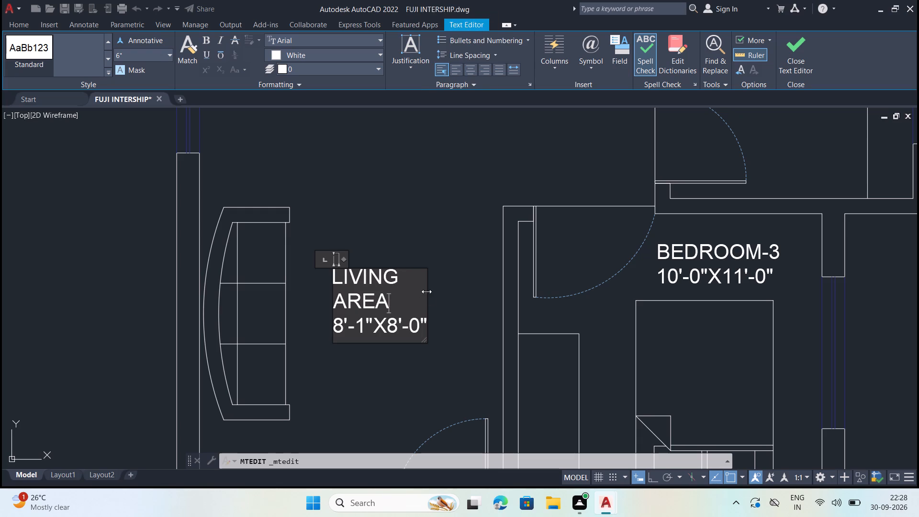
left_click_drag(426, 292, 569, 288)
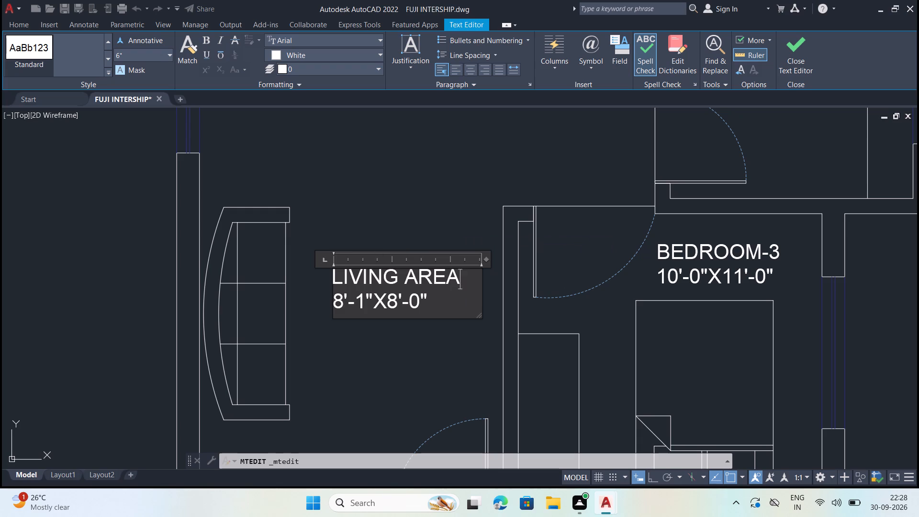
Set the size line of the LIVING AREA label to 12'-0"X10'-0" and save the text change.
left_click(400, 303)
left_click(397, 303)
scroll(390, 296, "down", 5)
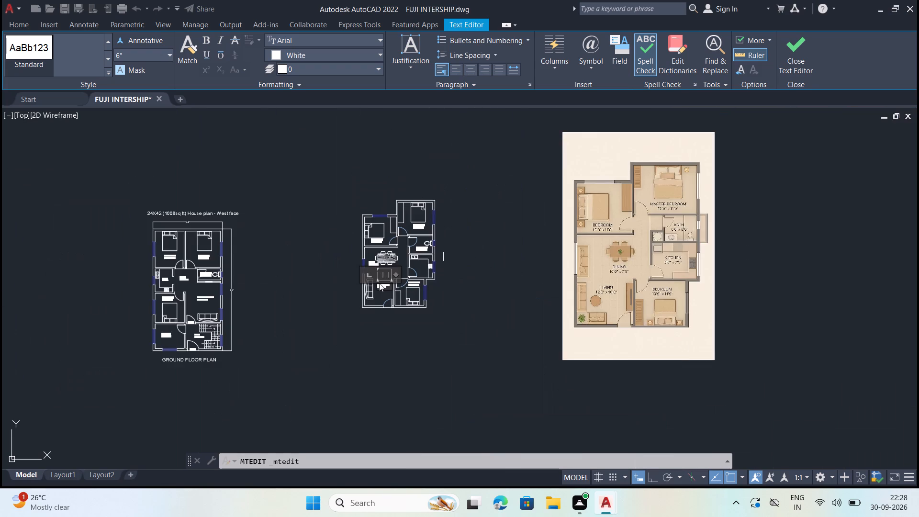
scroll(379, 283, "up", 2)
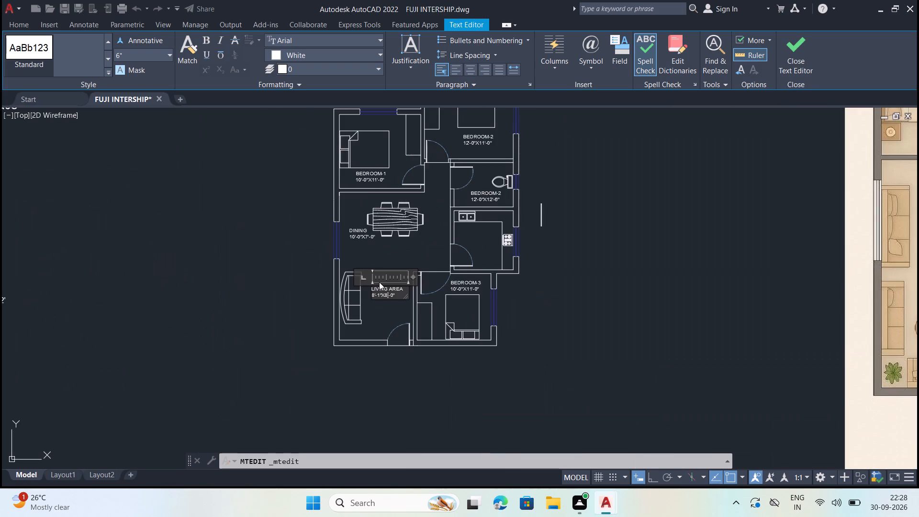
scroll(379, 282, "up", 3)
key("BackSpace")
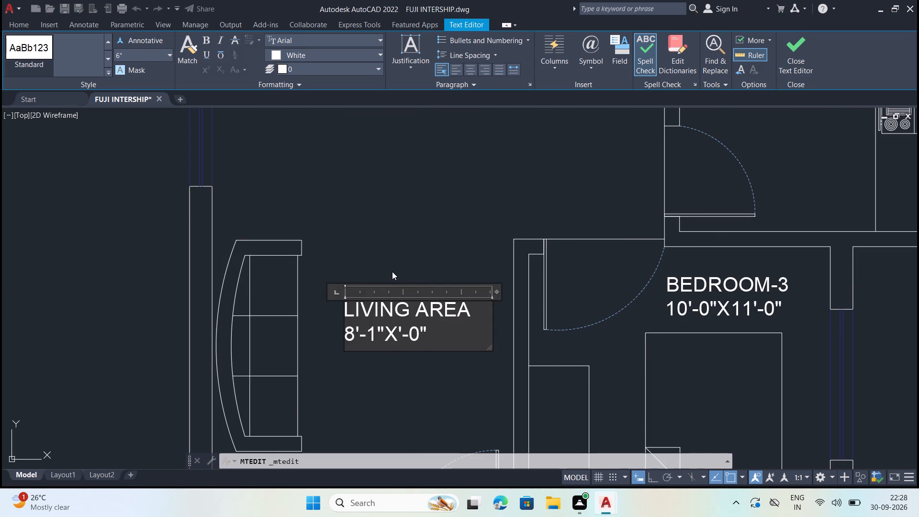
type("10")
key("Left")
key("Left")
key("Left")
key("Left")
key("Left")
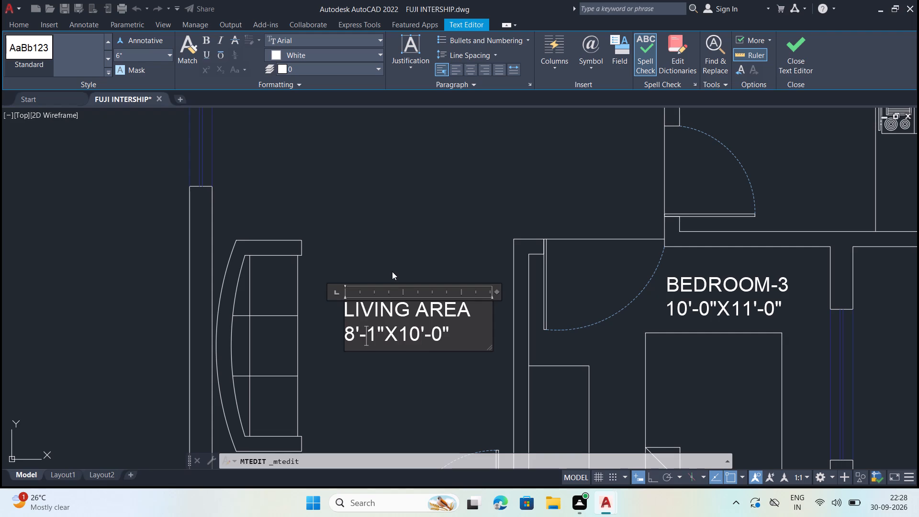
key("Right")
key("BackSpace")
key("0")
key("Left")
key("Left")
key("Left")
key("BackSpace")
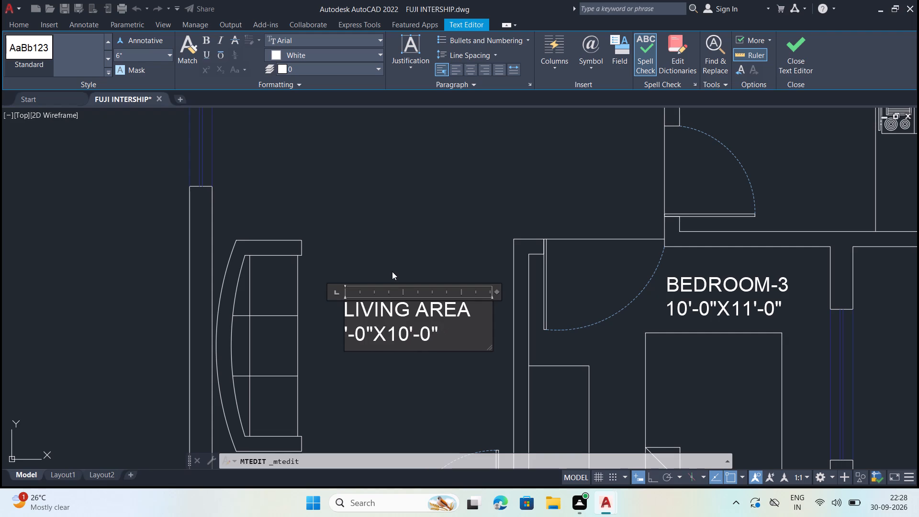
type("12")
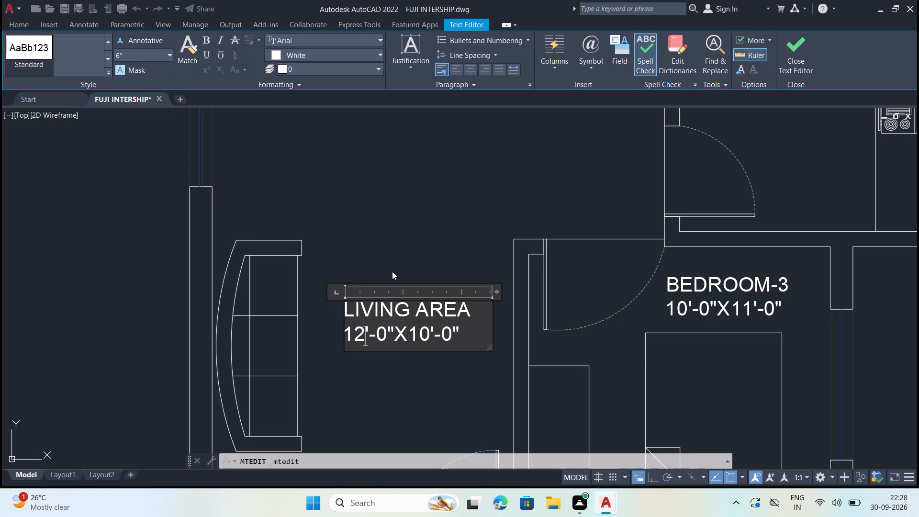
key("Escape")
left_click(474, 257)
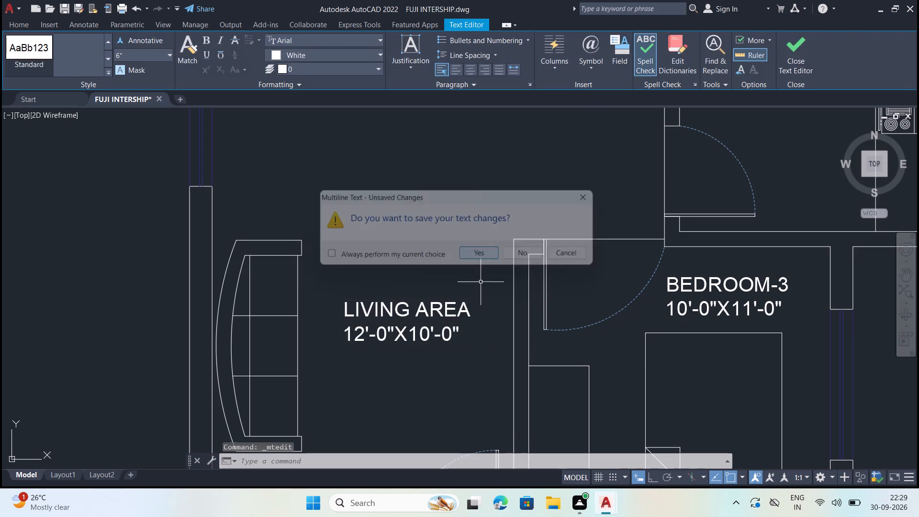
Rotate the LIVING AREA label 90° counterclockwise about its lower corner with Ortho on.
left_click(468, 309)
right_click(394, 304)
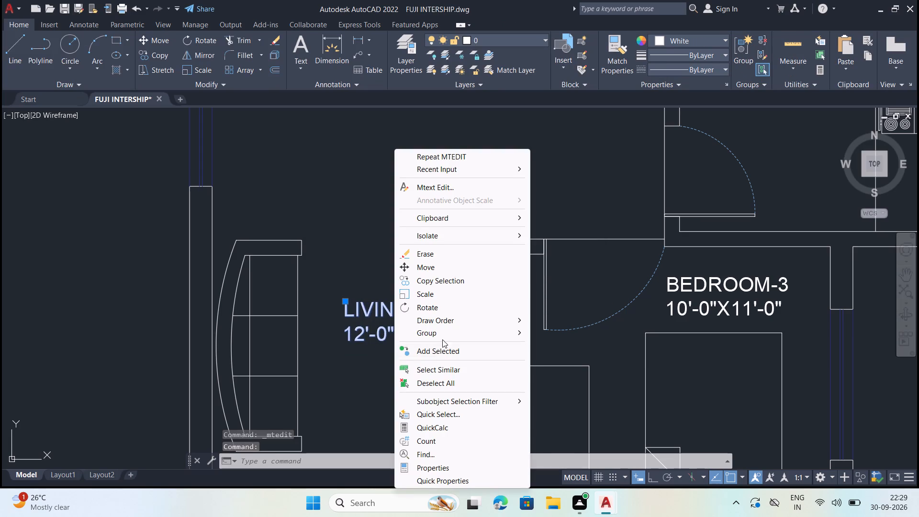
left_click(432, 311)
left_click(651, 477)
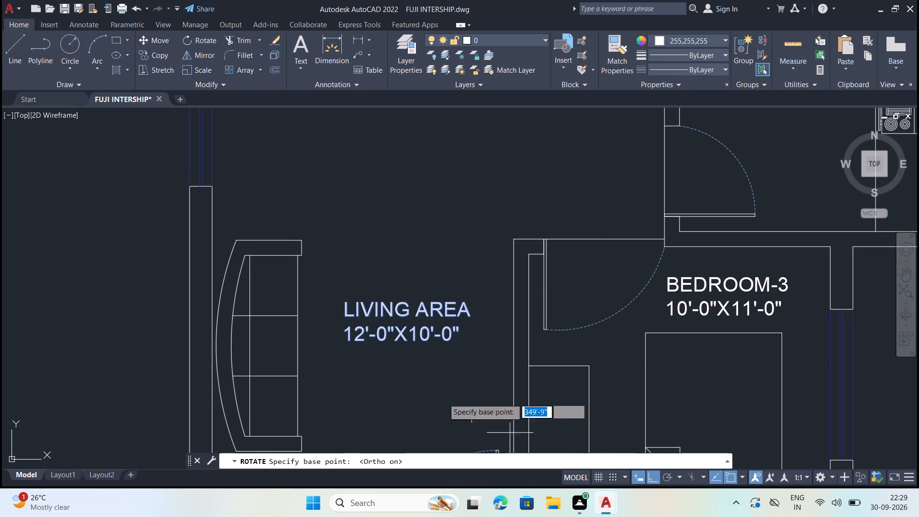
left_click(349, 341)
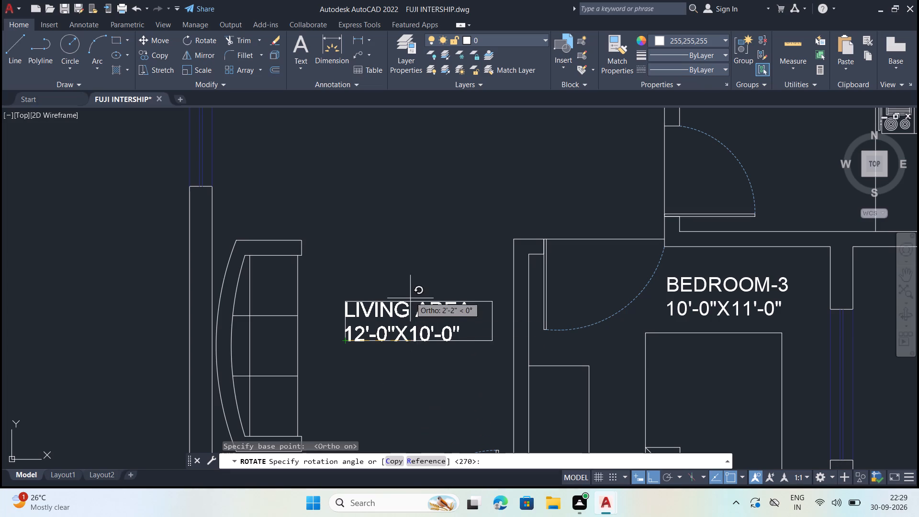
left_click(384, 259)
Move the rotated LIVING AREA label away from the sofa into the open living room floor, with Ortho off.
left_click(341, 300)
right_click(324, 310)
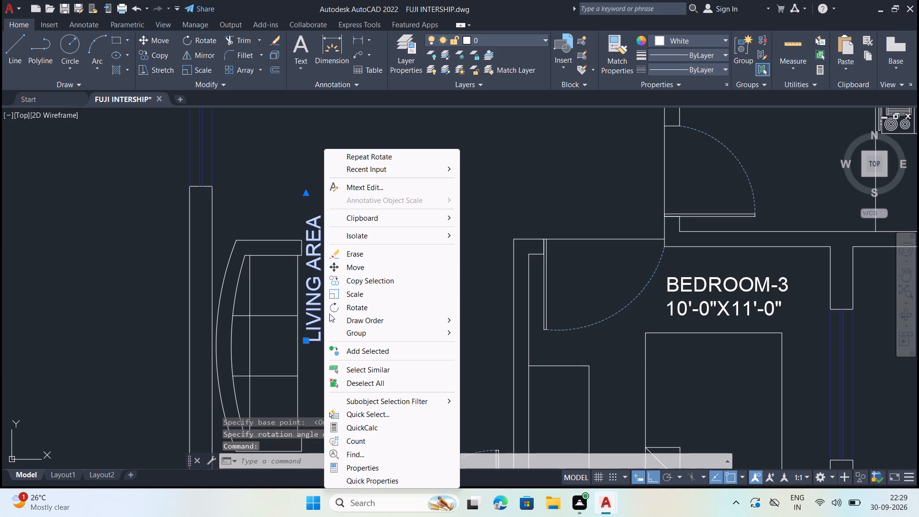
left_click(366, 269)
left_click_drag(326, 296, 332, 303)
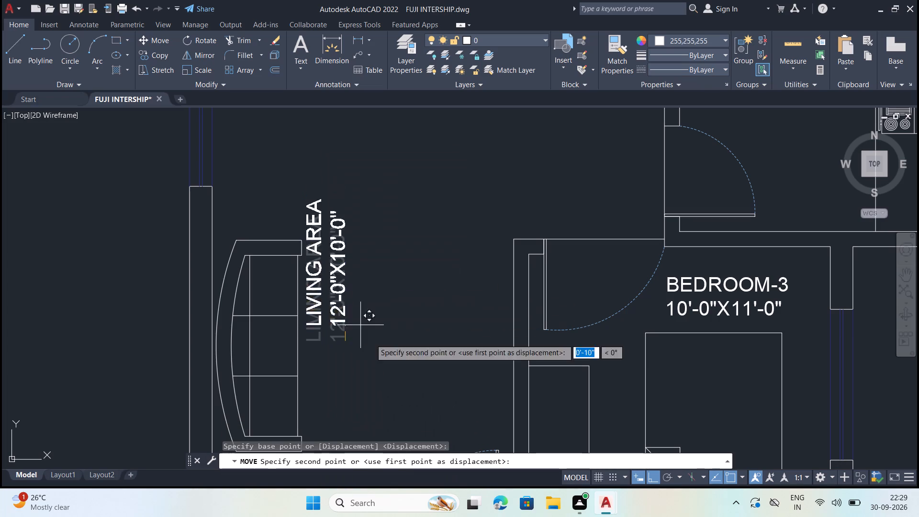
left_click(655, 480)
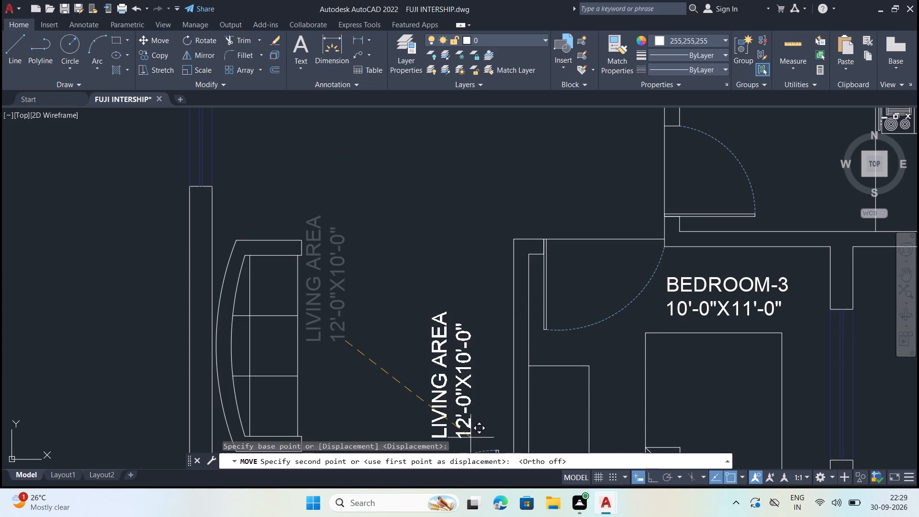
left_click(393, 382)
key("Escape")
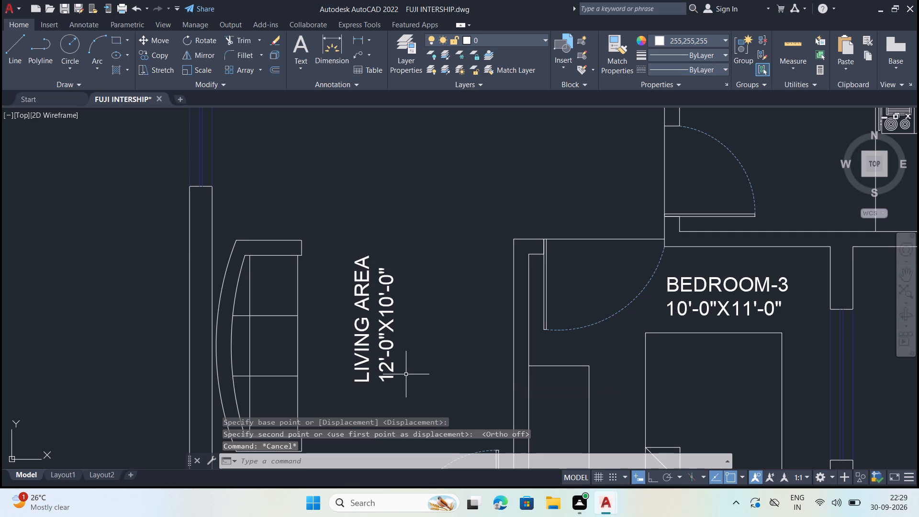
Copy the KITCHEN label from the ground floor plan into the open floor of the new plan's kitchen.
scroll(387, 191, "down", 2)
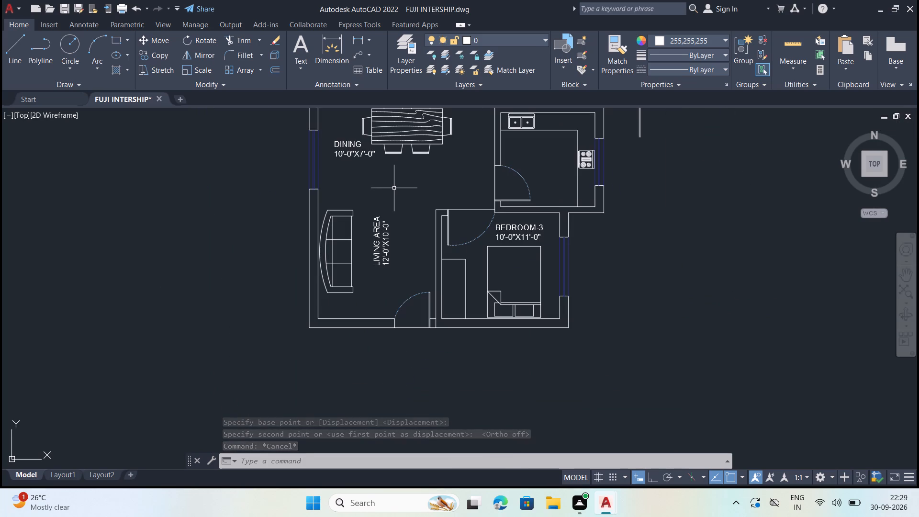
scroll(414, 365, "down", 1)
scroll(382, 344, "down", 1)
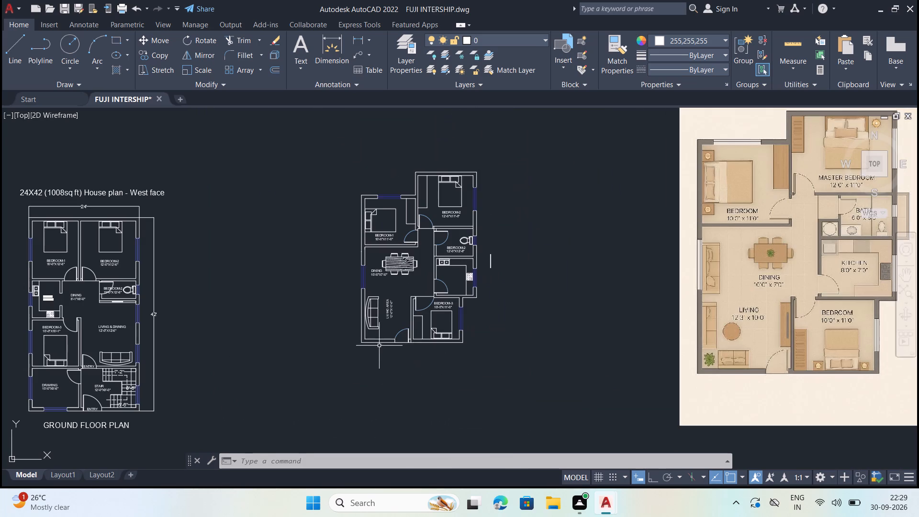
scroll(459, 287, "up", 1)
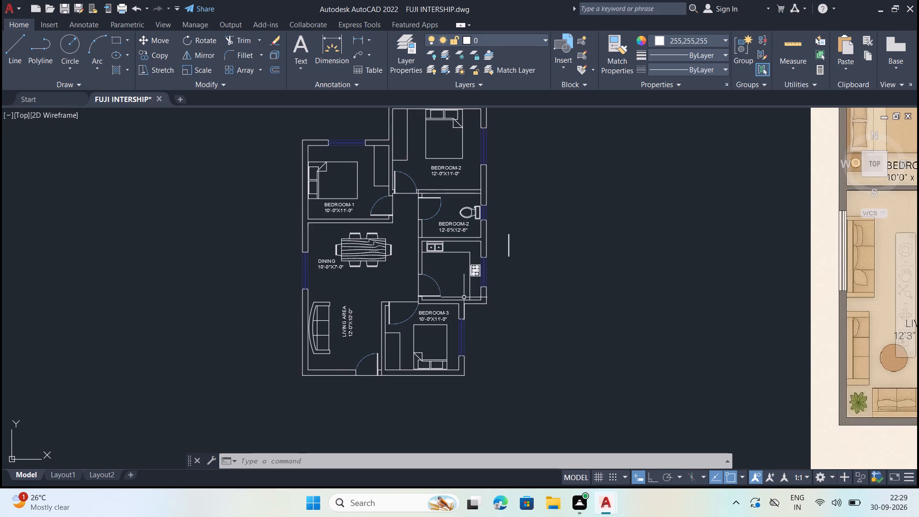
scroll(435, 297, "down", 2)
scroll(253, 299, "up", 3)
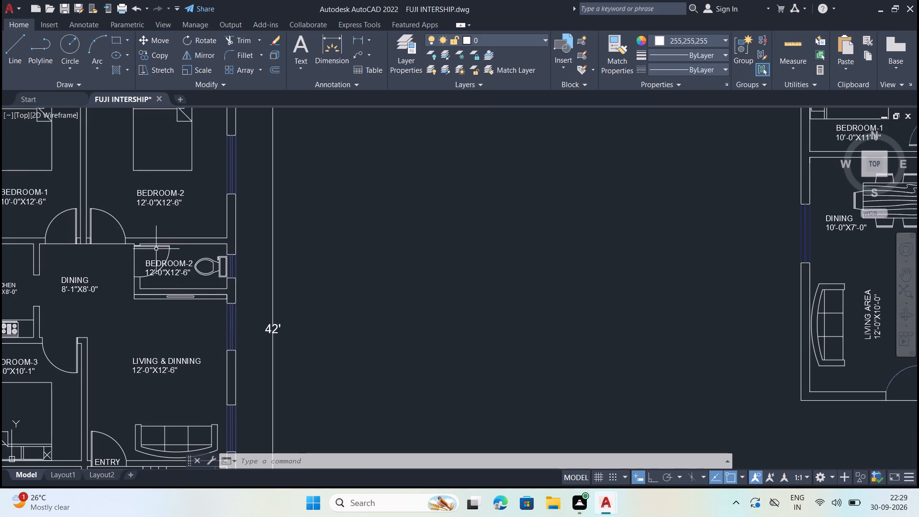
scroll(226, 264, "down", 1)
scroll(93, 305, "up", 1)
left_click(84, 264)
right_click(84, 264)
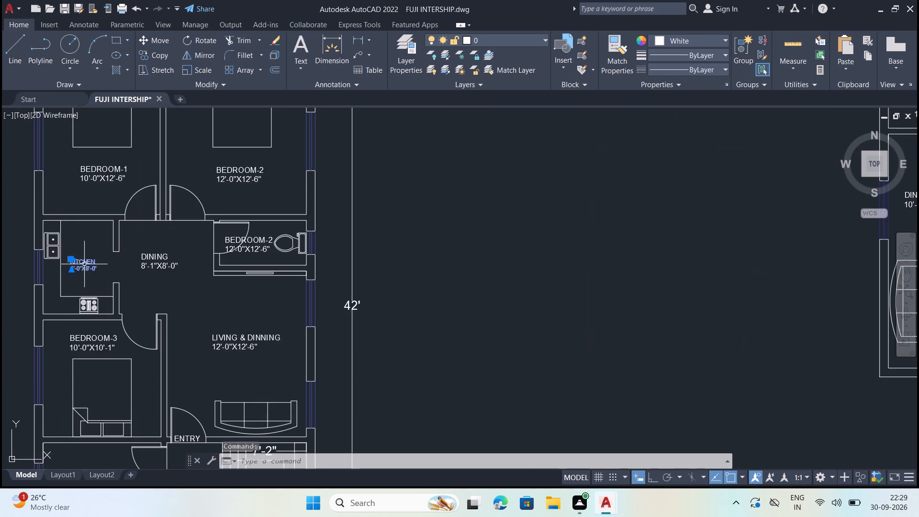
left_click(118, 285)
left_click(81, 268)
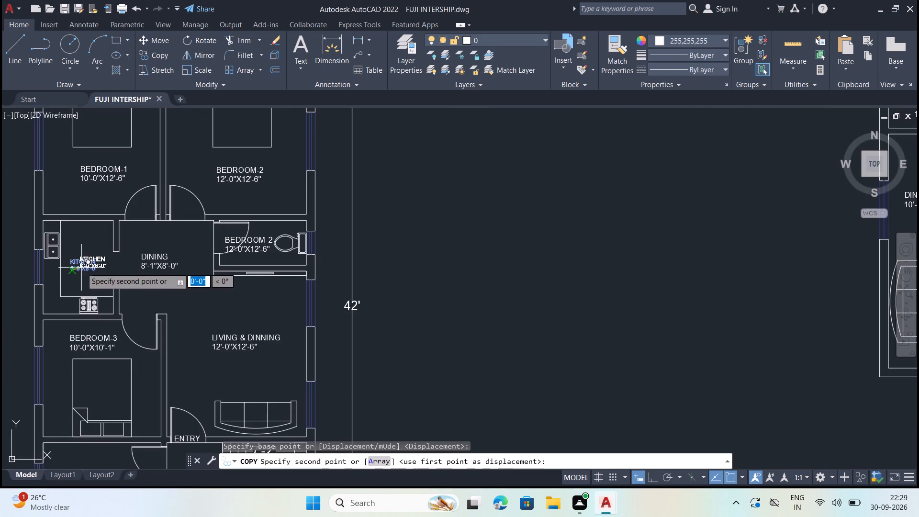
scroll(226, 355, "down", 3)
scroll(381, 319, "up", 2)
scroll(469, 257, "up", 3)
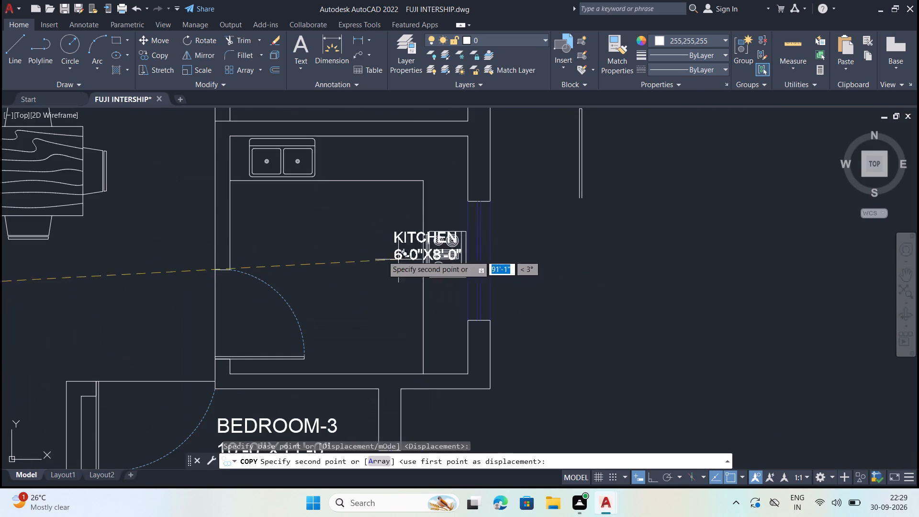
left_click(297, 256)
scroll(250, 278, "down", 3)
key("Escape")
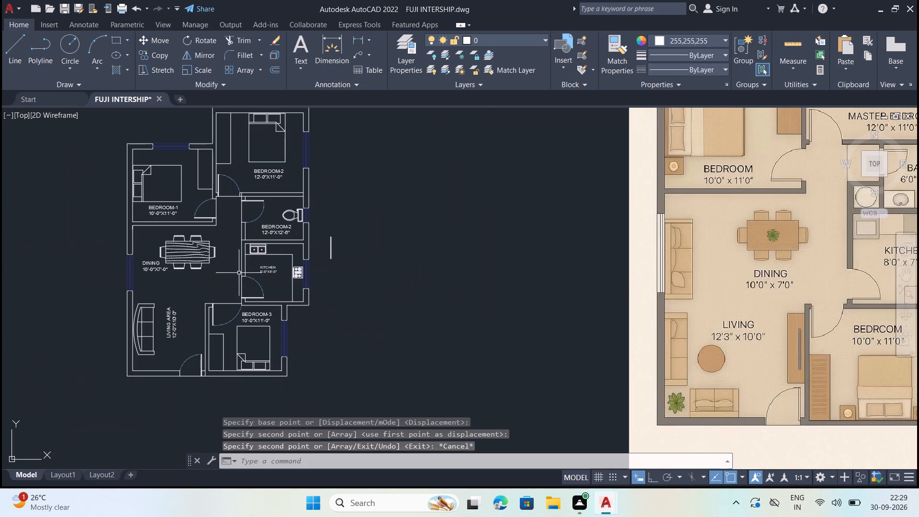
Set the size line of the copied KITCHEN label to 8'-0"X7'-0" and save the text change.
scroll(235, 266, "up", 3)
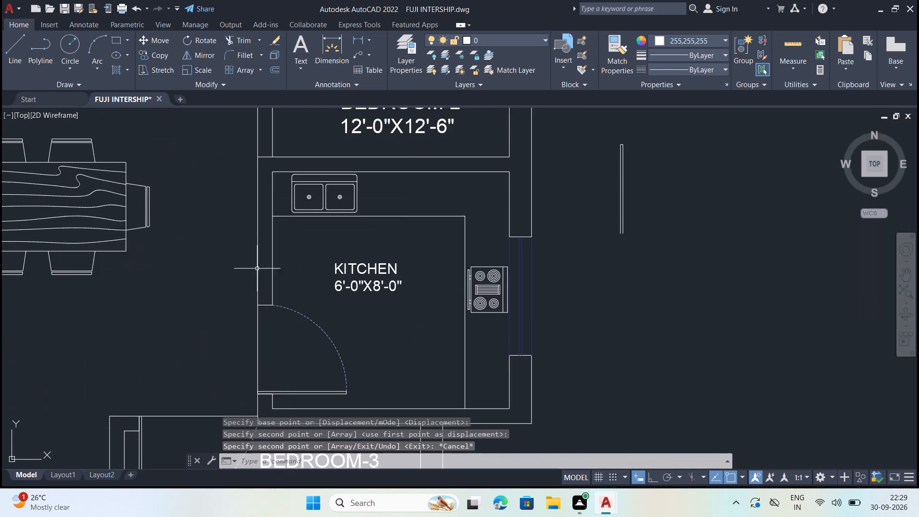
scroll(374, 320, "up", 2)
double_click(385, 243)
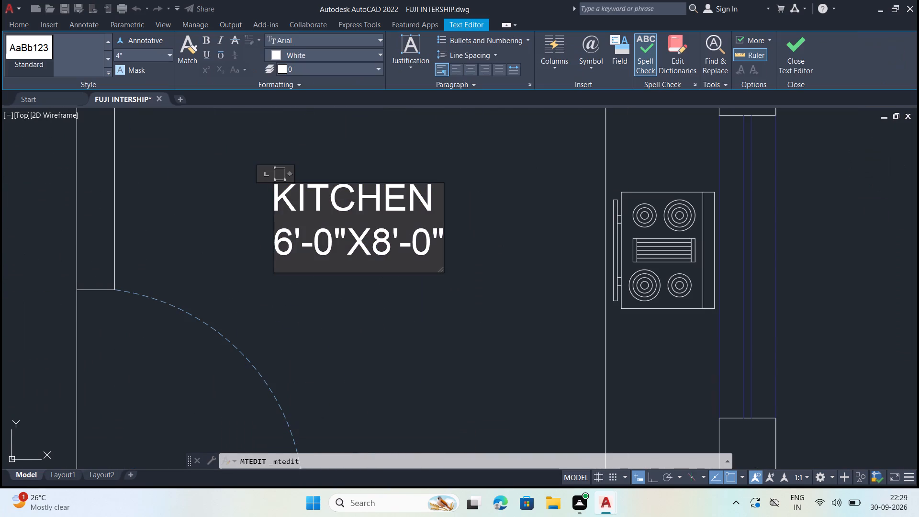
key("BackSpace")
key("7")
key("Left")
key("Left")
key("Left")
key("Left")
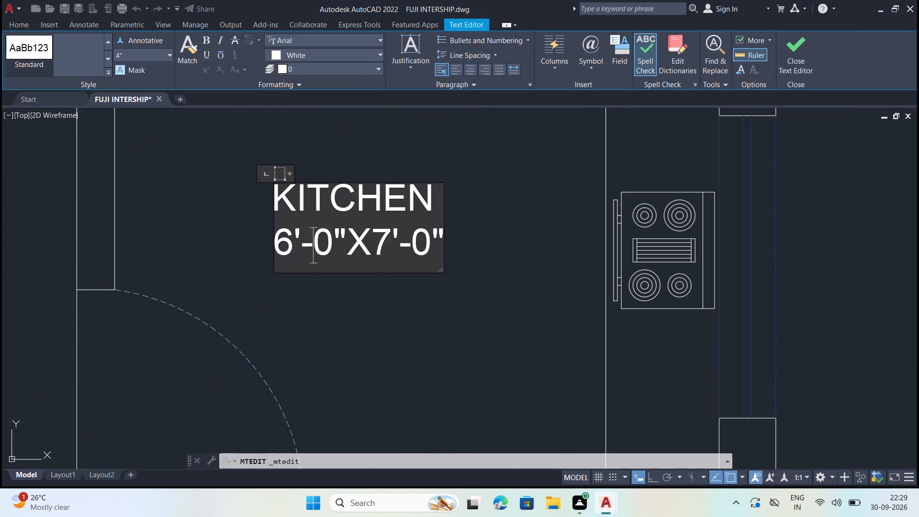
key("Left")
key("Left")
key("BackSpace")
key("8")
key("Escape")
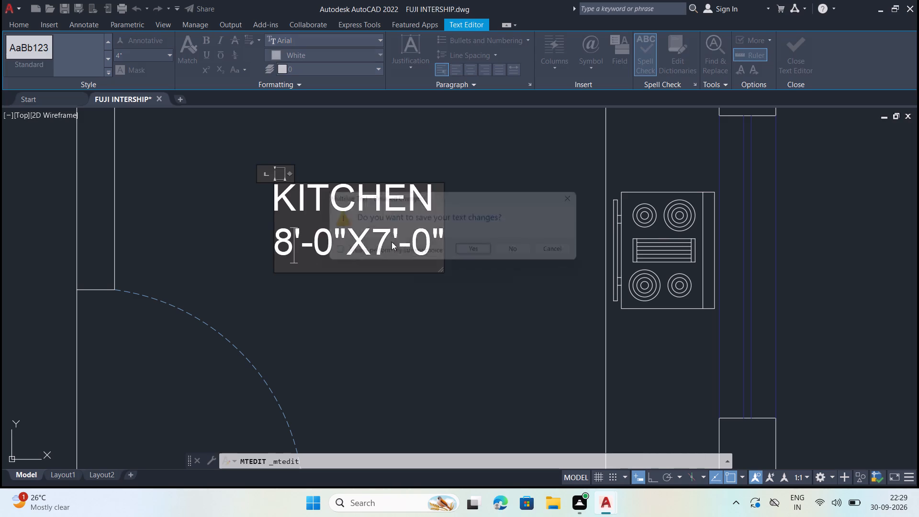
left_click(472, 252)
Change the first dimension in the size line of the label beside the toilet to 6'-0".
scroll(518, 320, "up", 1)
scroll(516, 337, "down", 4)
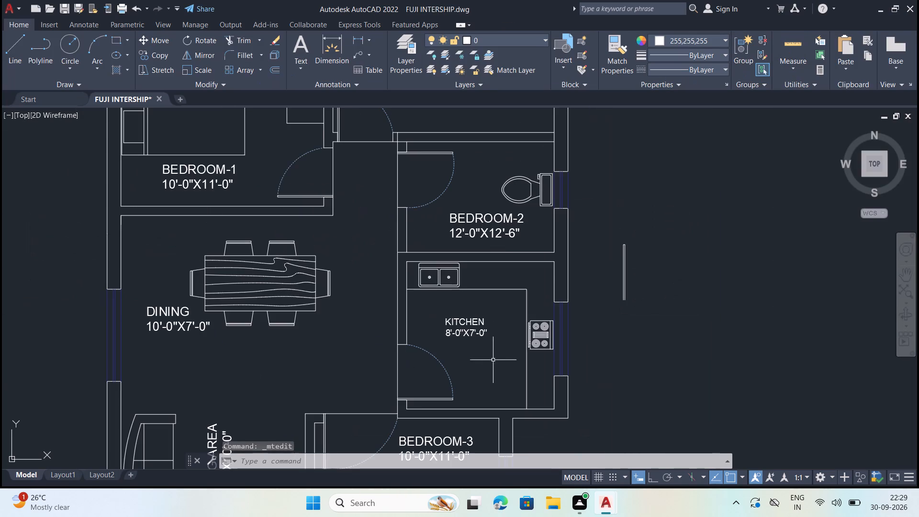
scroll(504, 226, "up", 1)
scroll(448, 236, "up", 2)
left_click(447, 232)
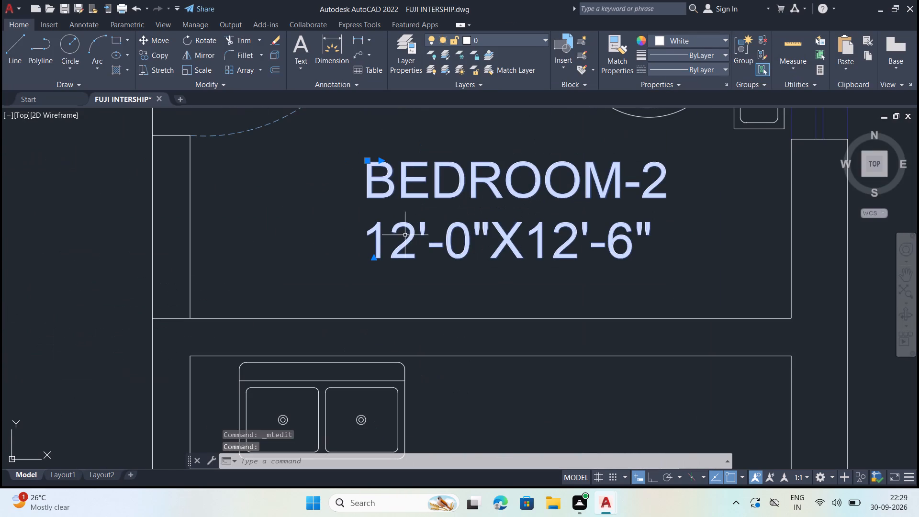
double_click(412, 241)
key("BackSpace")
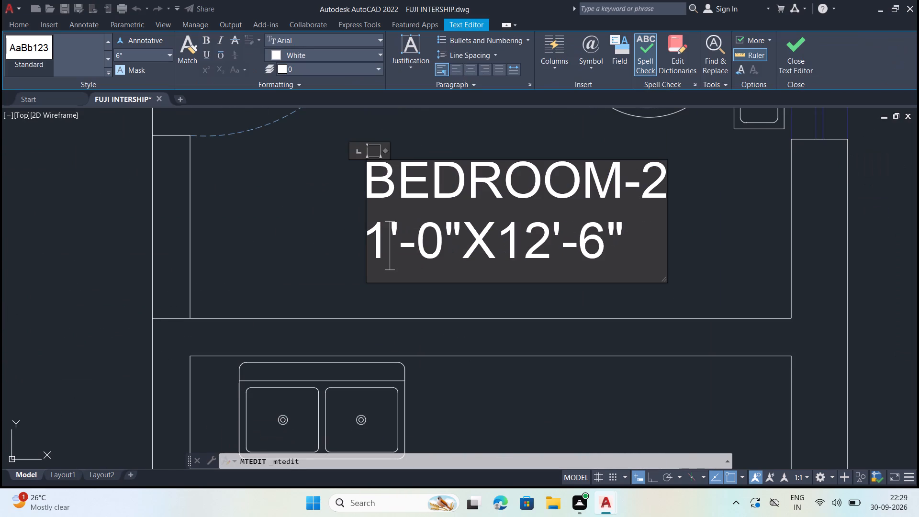
key("BackSpace")
type("6000")
key("BackSpace")
key("BackSpace")
key("BackSpace")
key("BackSpace")
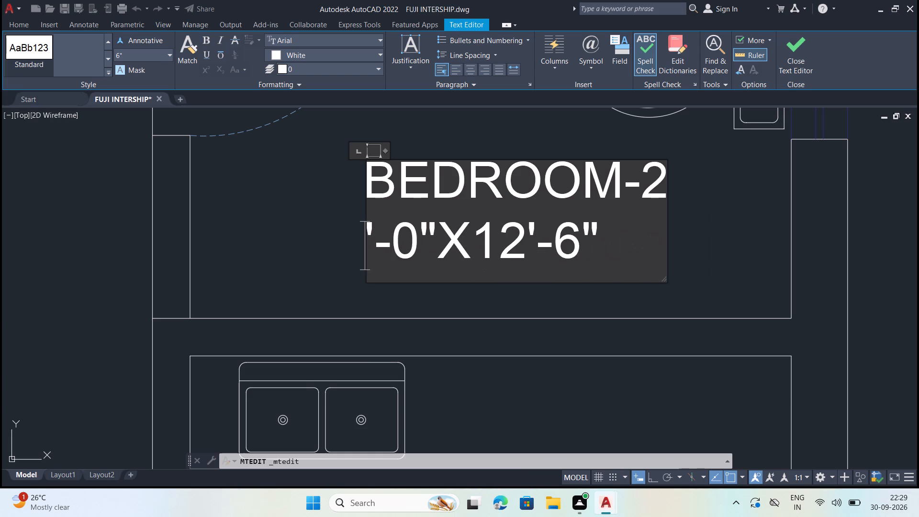
key("6")
Change the second dimension in that label's size line to 8'-0" and save the text change.
key("Right")
key("Right")
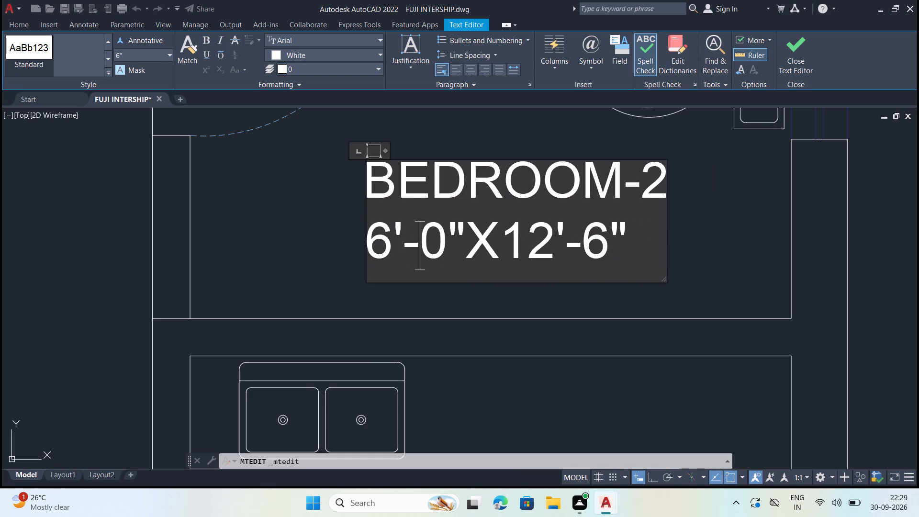
key("Right")
key("Right")
key("Right")
key("Right")
key("Right")
key("BackSpace")
key("BackSpace")
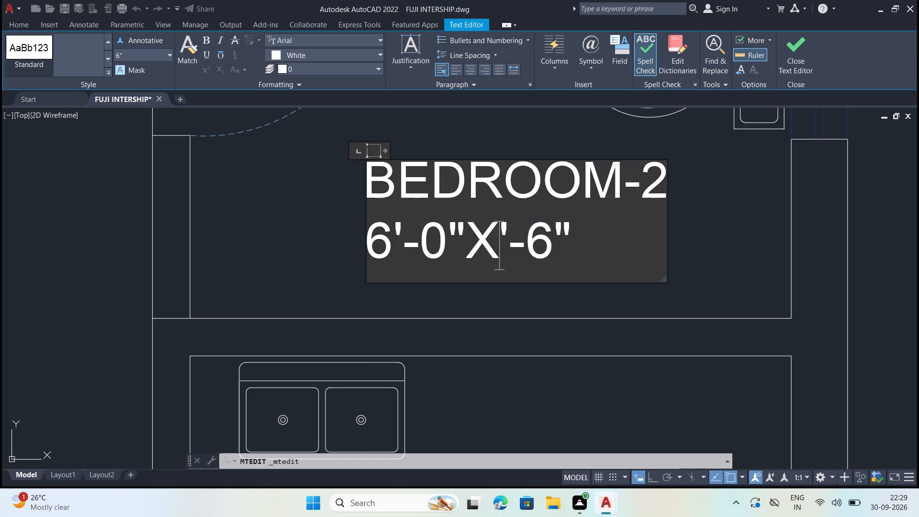
key("8")
key("Right")
key("Right")
key("Right")
key("BackSpace")
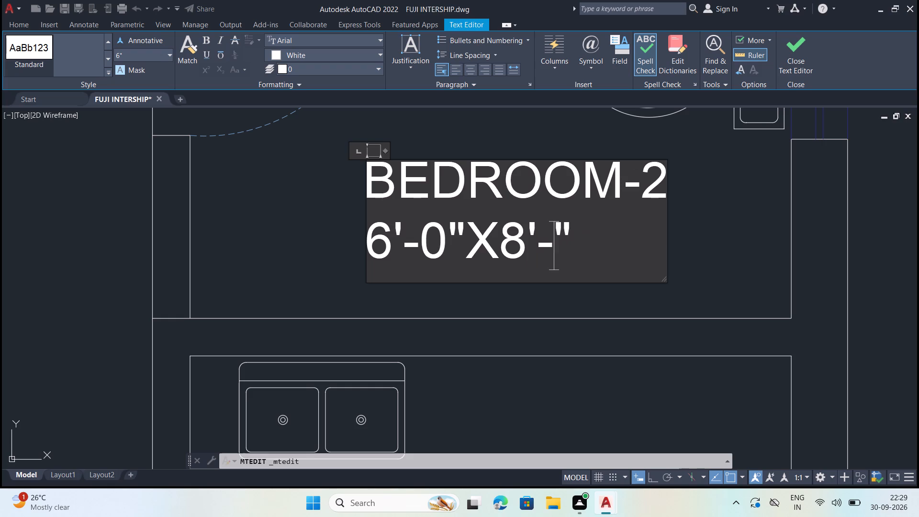
key("0")
key("Escape")
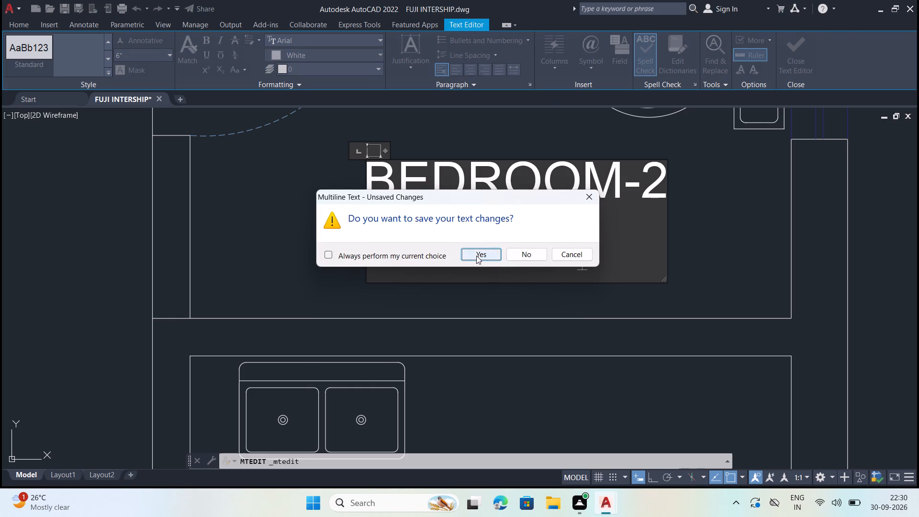
left_click(476, 256)
Change the room name in the label beside the toilet to BATHROOM and save the text change.
scroll(473, 263, "down", 3)
scroll(552, 245, "up", 1)
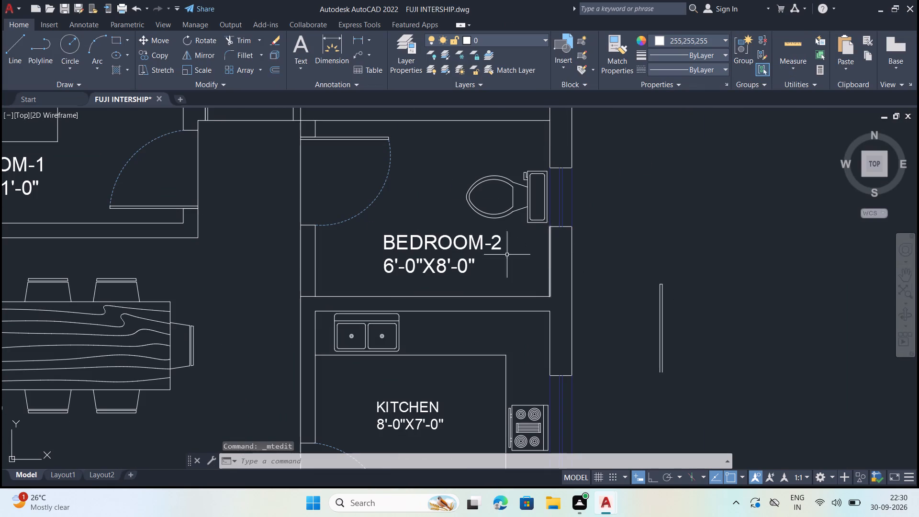
double_click(482, 241)
left_click(500, 244)
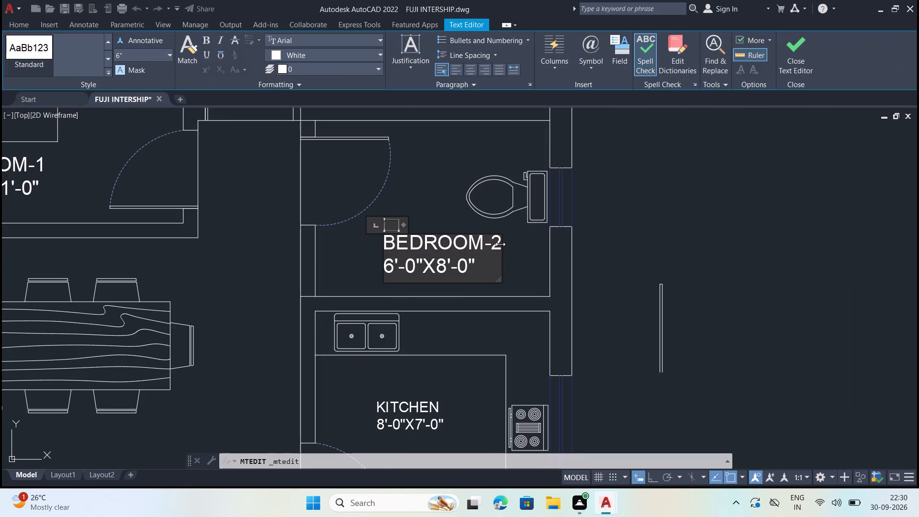
left_click(497, 244)
key("BackSpace")
key("BackSpace")
key("BackSpace")
key("BackSpace")
key("BackSpace")
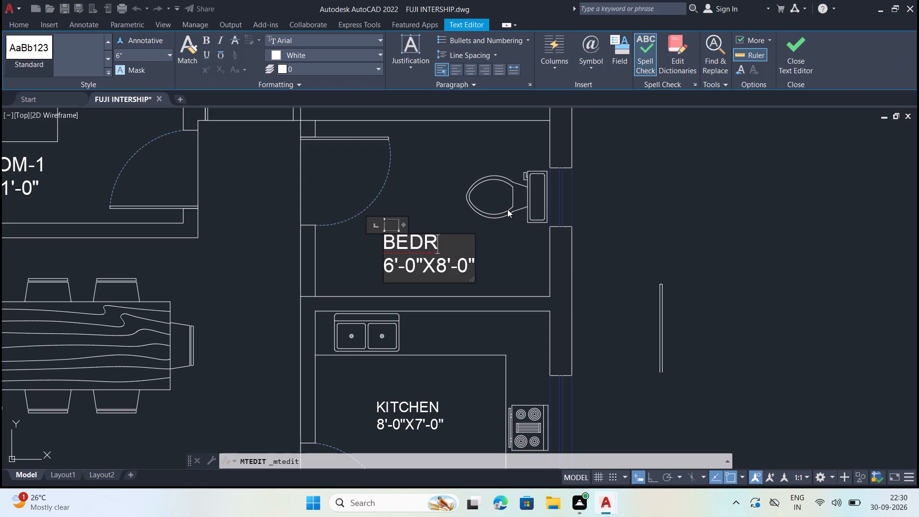
key("BackSpace")
key("BackSpace")
key("BackSpace")
type("ATHROOM")
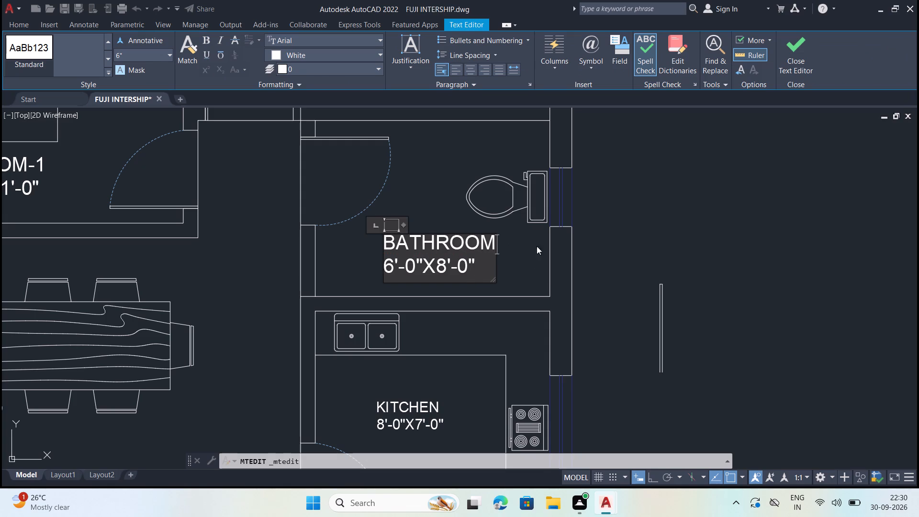
key("Escape")
left_click(482, 253)
Delete the reference floor plan image from the drawing.
scroll(485, 265, "down", 2)
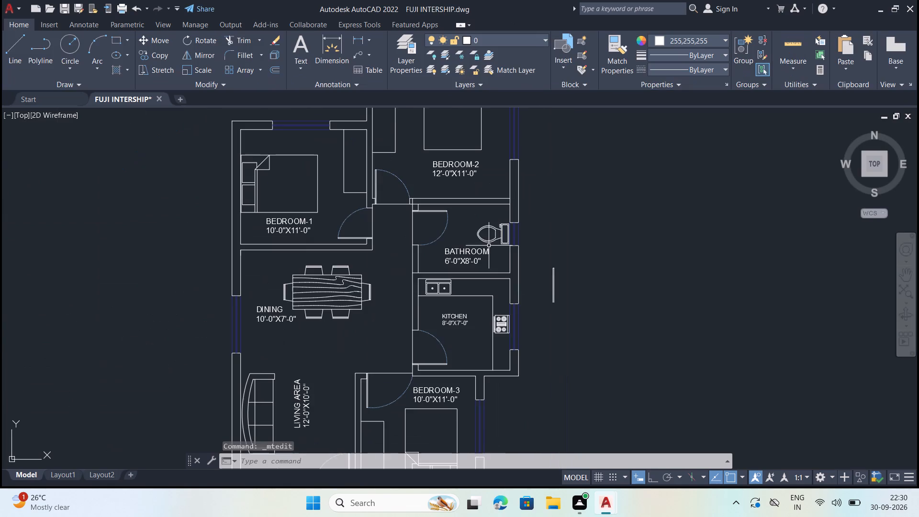
scroll(418, 246, "down", 2)
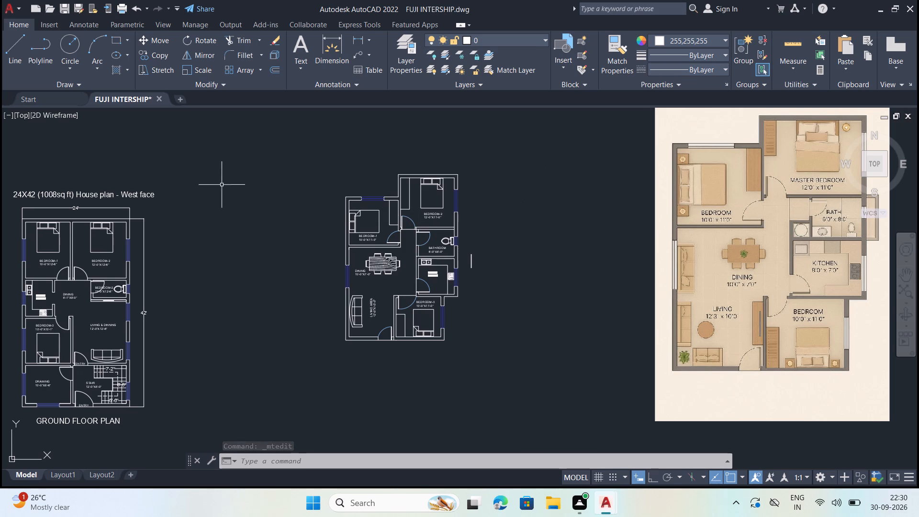
scroll(237, 181, "down", 1)
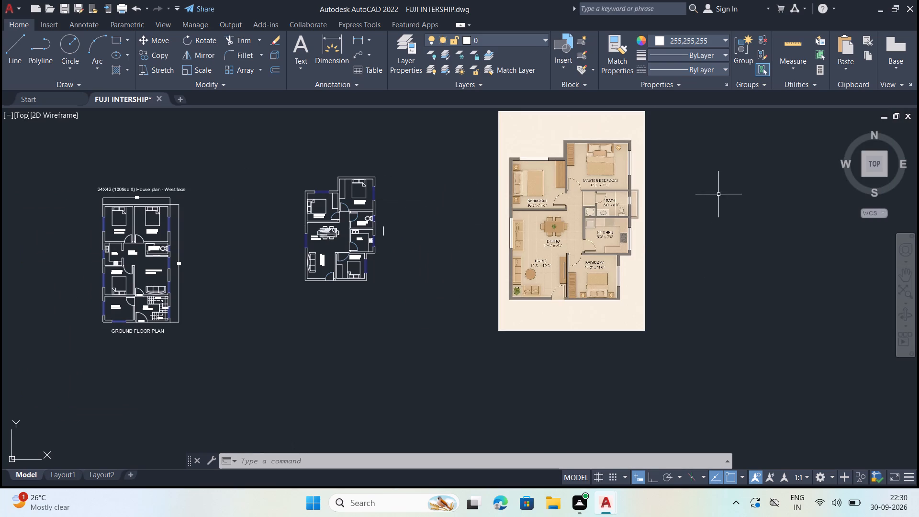
scroll(571, 276, "down", 1)
left_click(648, 168)
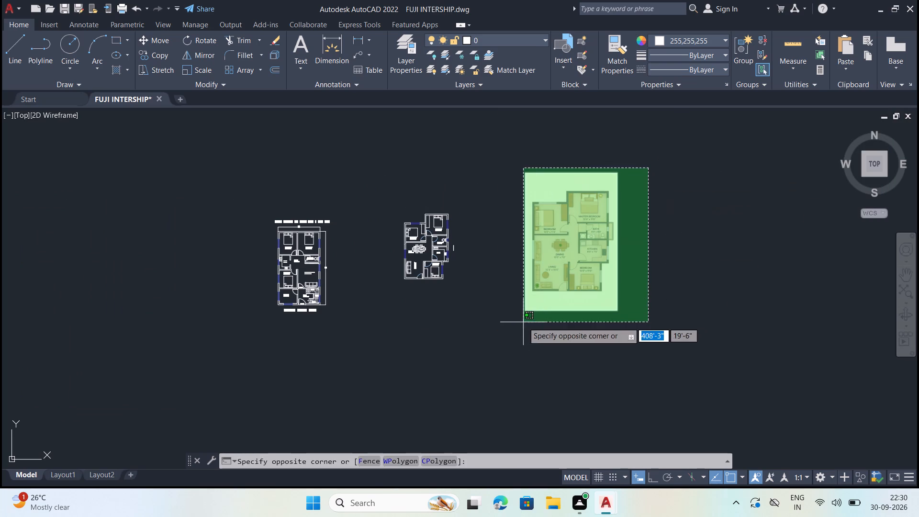
left_click(523, 322)
key("Delete")
Dimension the bottom exterior wall of the new plan from corner to corner, placing the dimension line just below it.
scroll(439, 256, "up", 2)
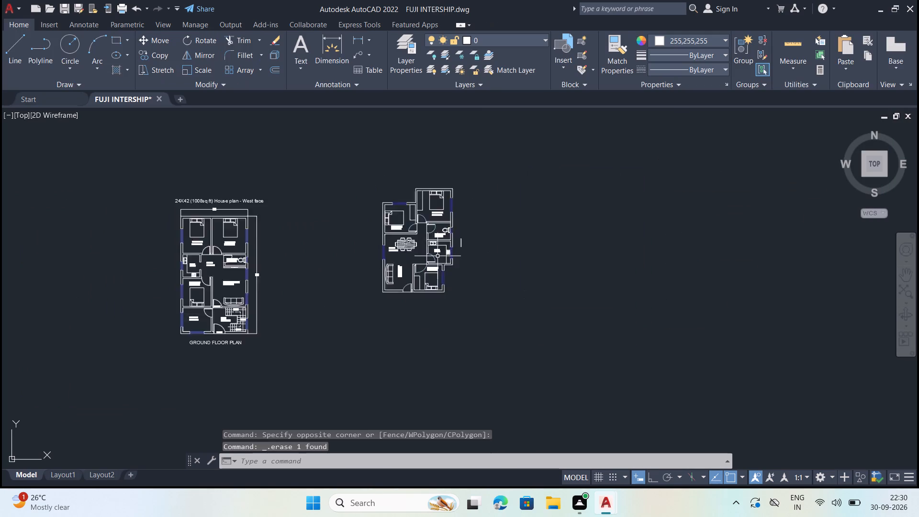
scroll(437, 362, "up", 1)
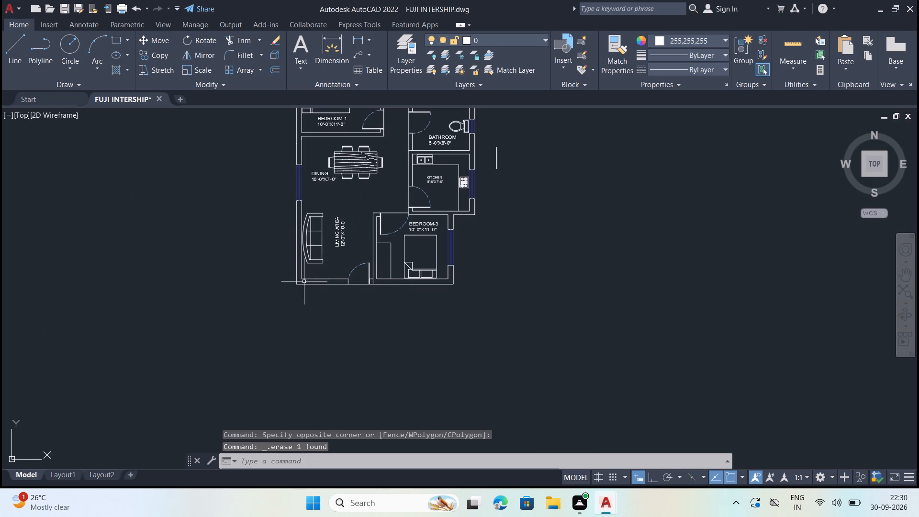
left_click(325, 53)
scroll(300, 292, "up", 2)
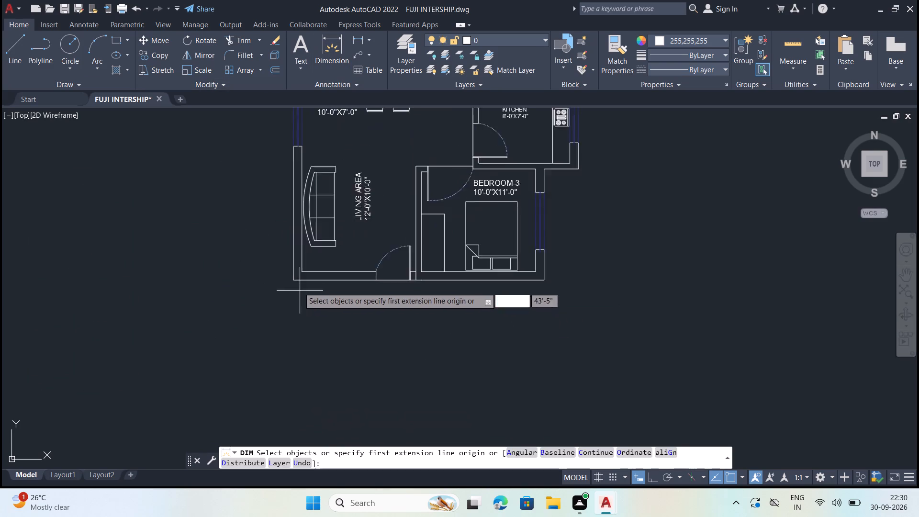
left_click(287, 274)
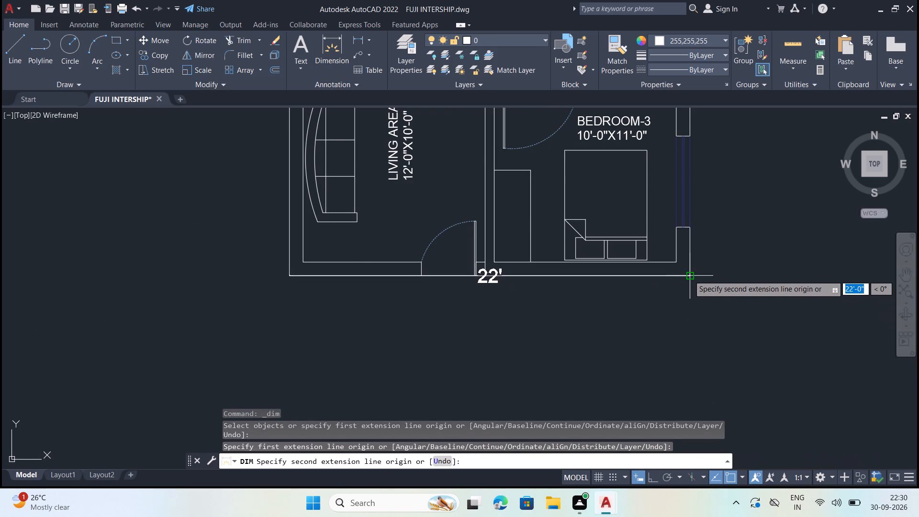
left_click(689, 275)
left_click(674, 310)
Dimension the left exterior wall from the plan's lower-left corner to Bedroom-1's upper outer corner, placing the dimension line just outside it.
scroll(420, 357, "down", 3)
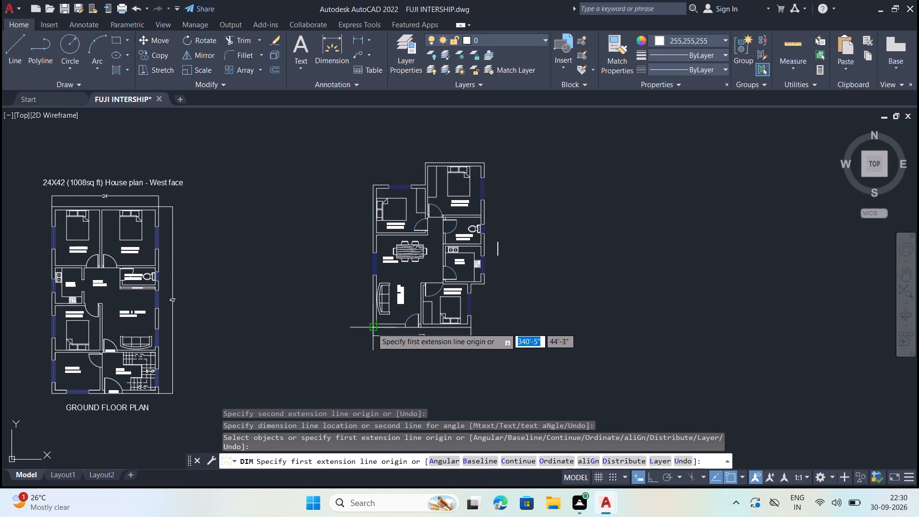
left_click(372, 330)
scroll(368, 191, "up", 1)
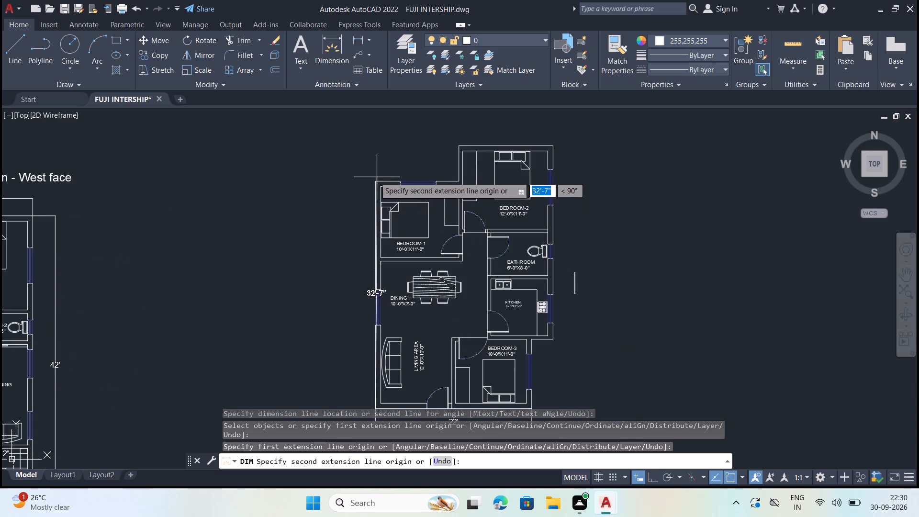
left_click(379, 181)
scroll(374, 183, "down", 1)
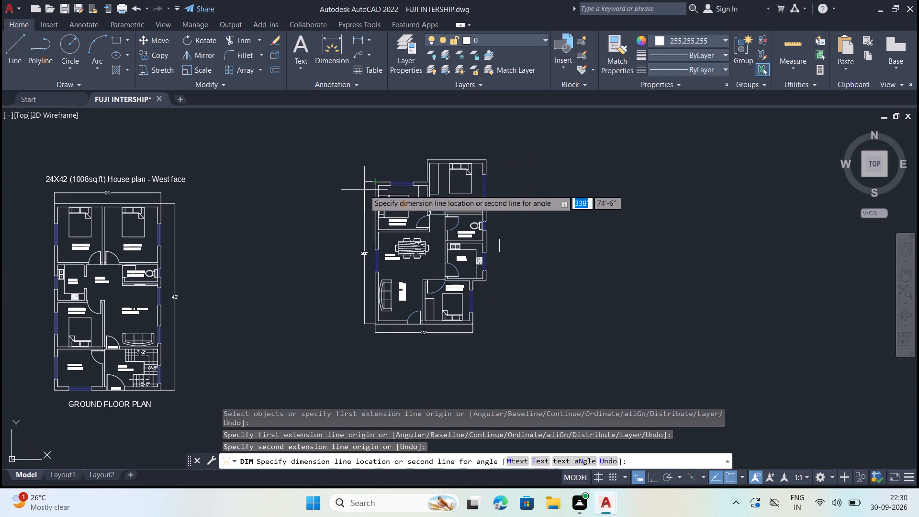
left_click(364, 191)
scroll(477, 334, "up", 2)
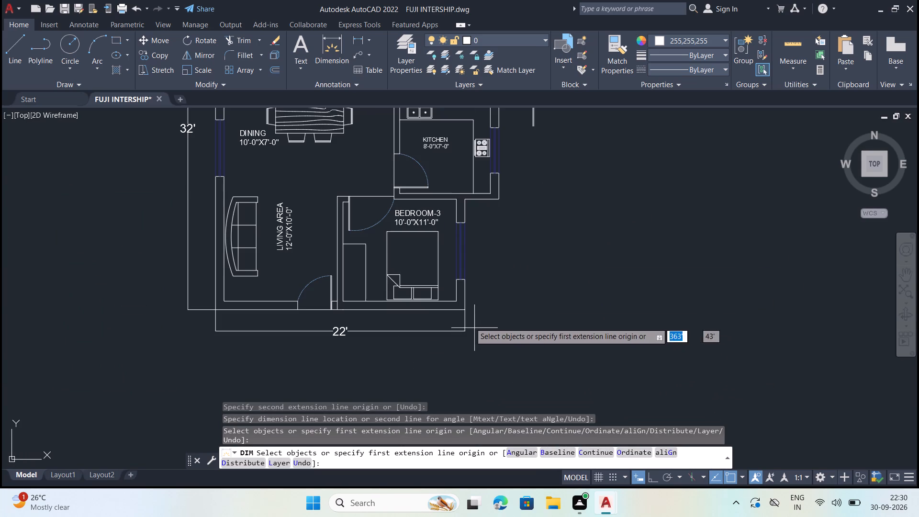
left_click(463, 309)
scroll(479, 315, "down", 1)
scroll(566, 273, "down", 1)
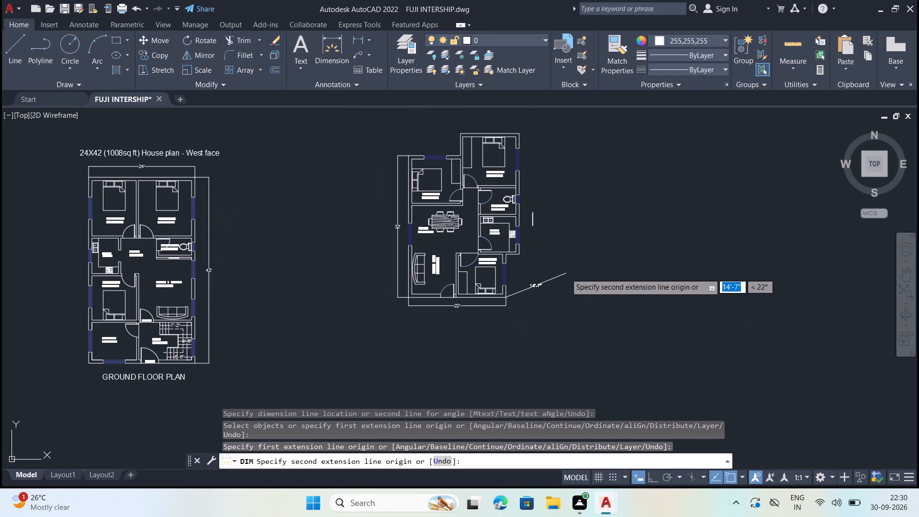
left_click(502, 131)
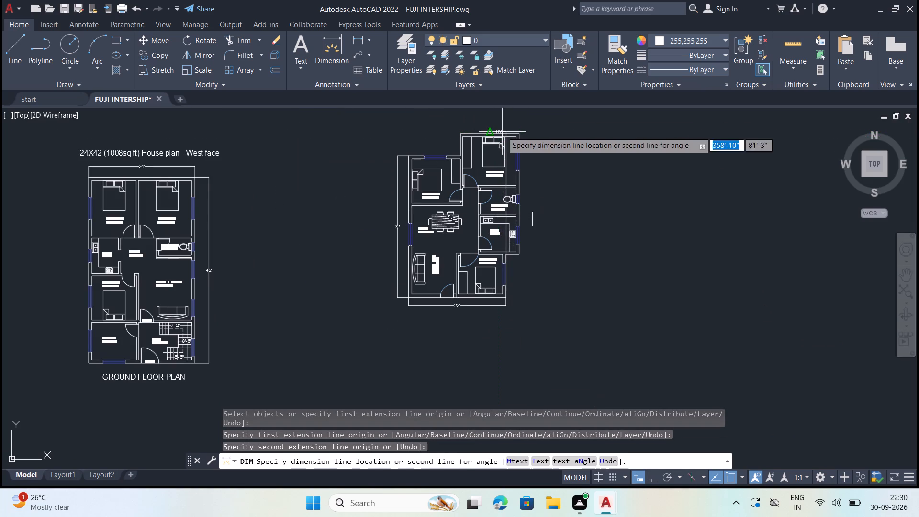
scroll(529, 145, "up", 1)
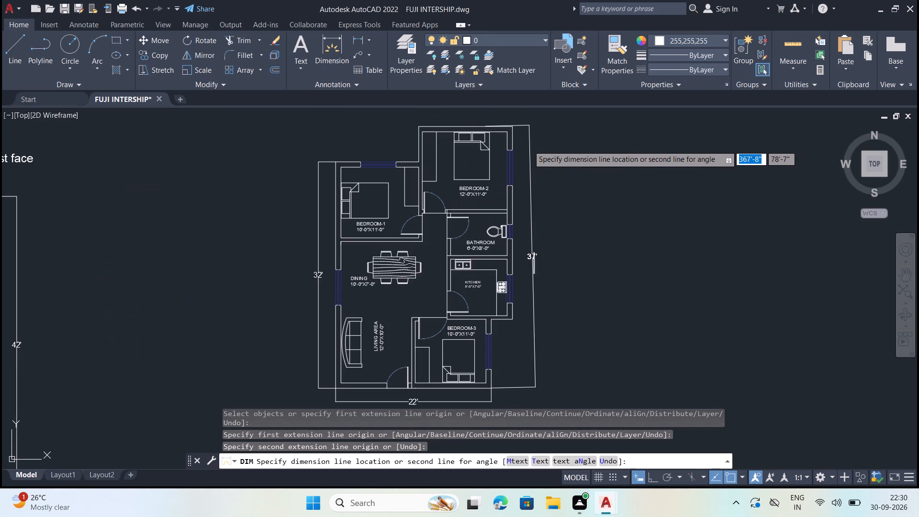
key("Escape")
With Ortho on, dimension the plan's overall height from Bedroom-3's lower outer corner to Bedroom-2's top wall, placing the dimension line outside the right wall.
left_click(652, 480)
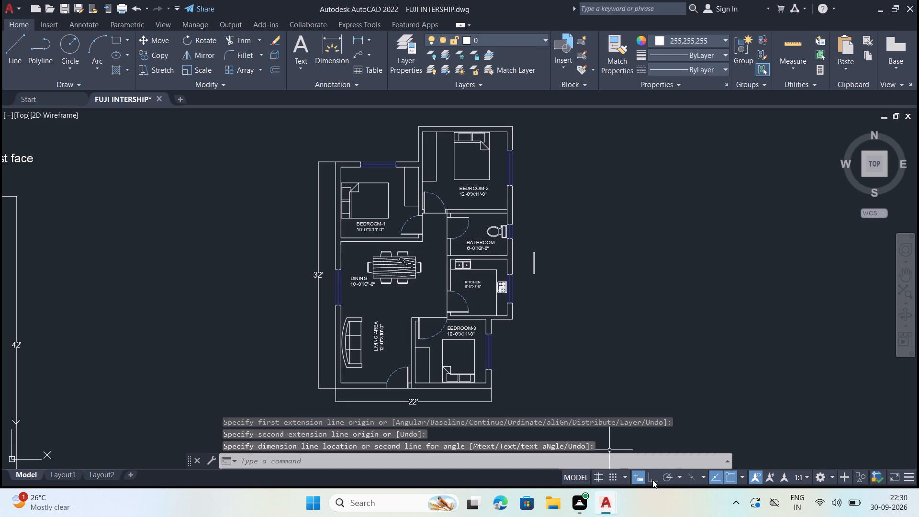
left_click(338, 49)
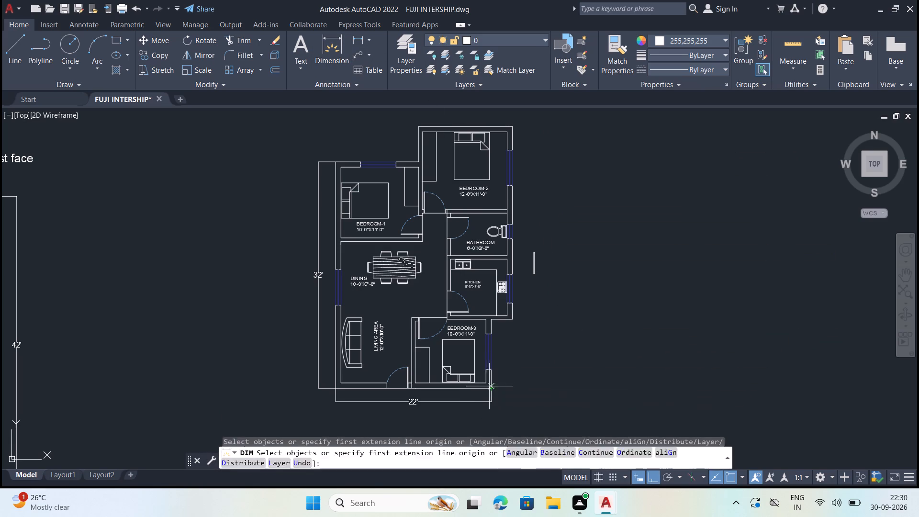
left_click(490, 387)
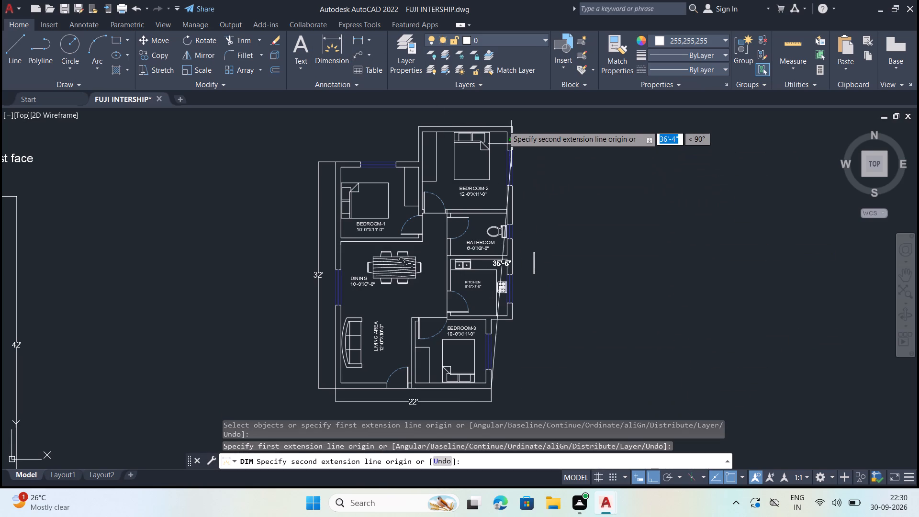
left_click(466, 127)
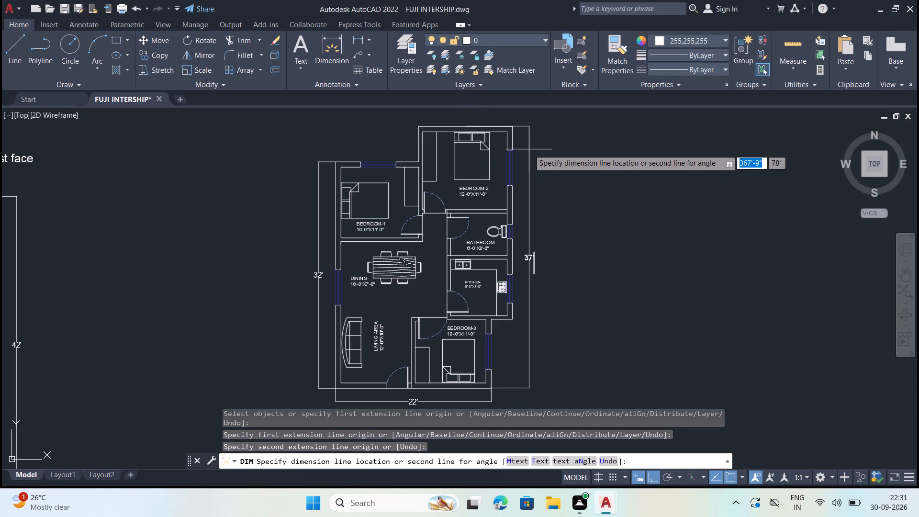
left_click(529, 149)
key("Escape")
Delete the stray vertical lines and the leftover short fragment beside the overall height dimension's text, outside the kitchen and bathroom wall.
scroll(550, 271, "up", 2)
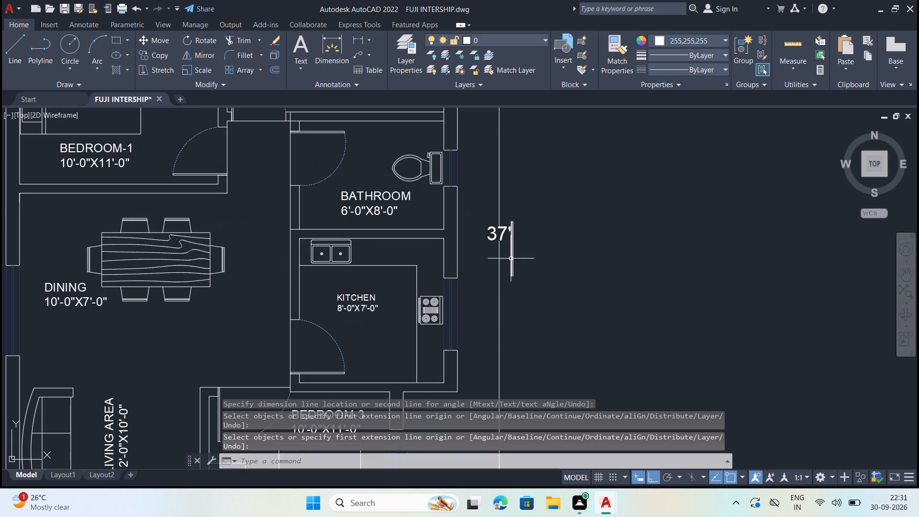
left_click(525, 252)
left_click(507, 263)
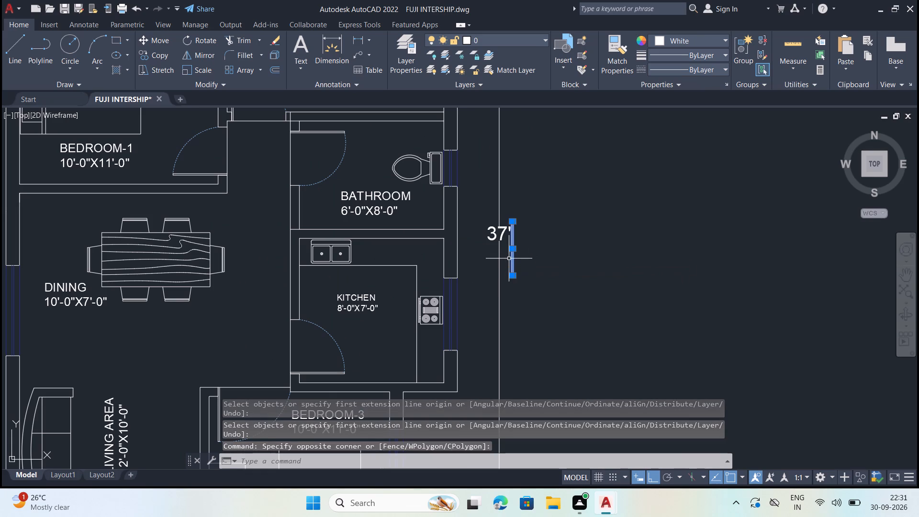
key("Delete")
scroll(582, 200, "up", 1)
scroll(456, 218, "up", 3)
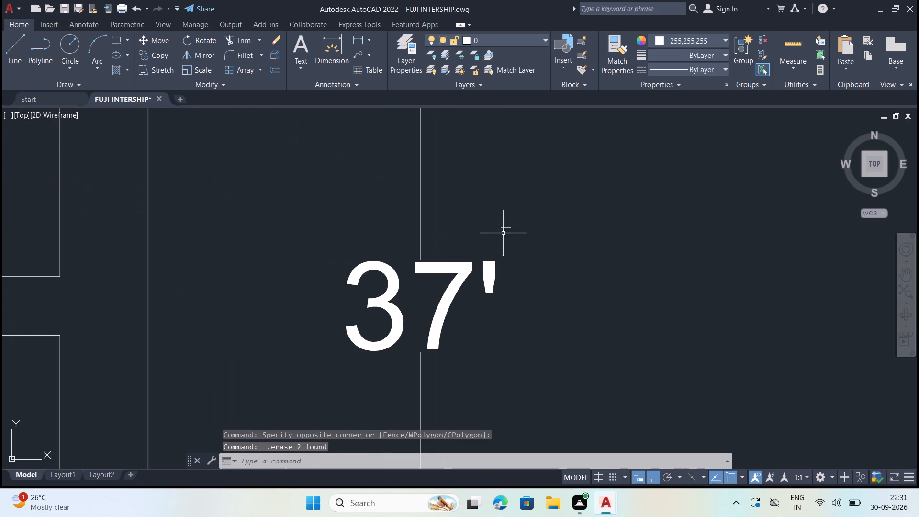
left_click(536, 212)
left_click(480, 226)
left_click_drag(540, 223, 536, 223)
left_click(475, 238)
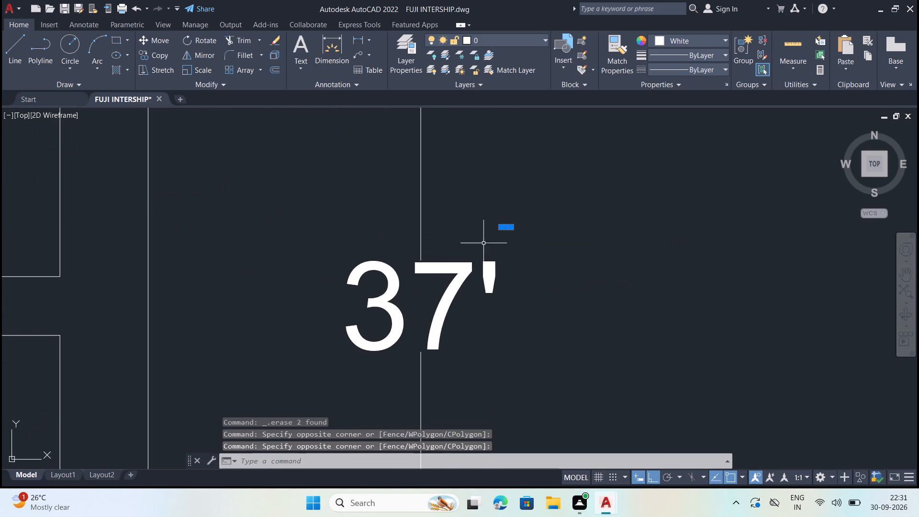
key("Delete")
scroll(563, 261, "down", 4)
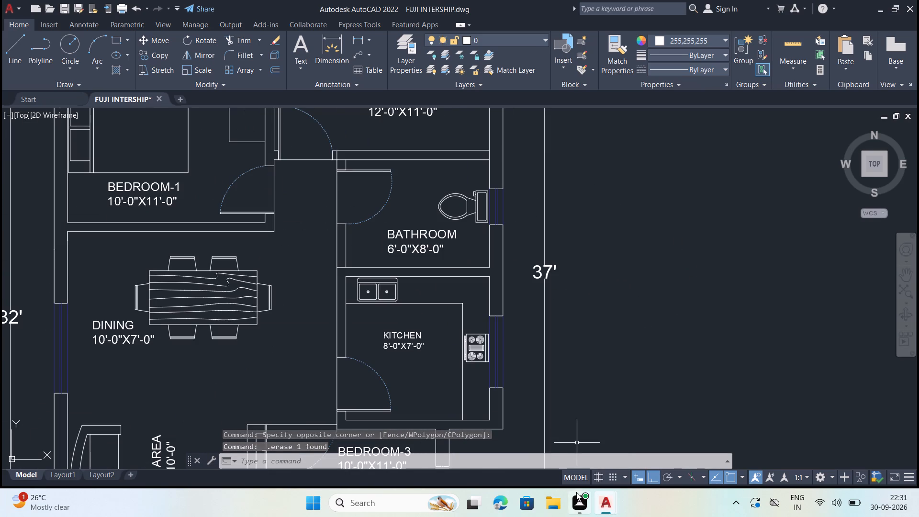
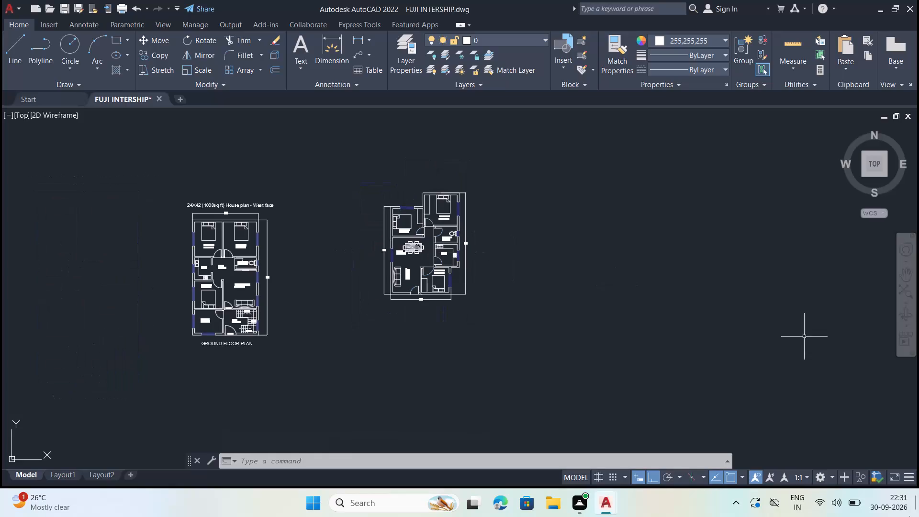
Copy the BEDROOM-1 room label to the empty space above the unlabelled floor plan.
scroll(445, 252, "up", 1)
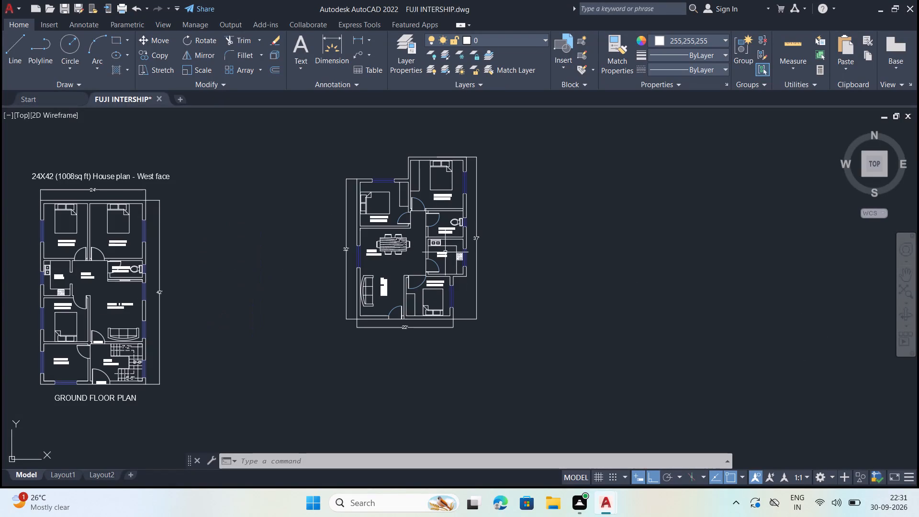
scroll(414, 286, "down", 1)
scroll(183, 236, "up", 1)
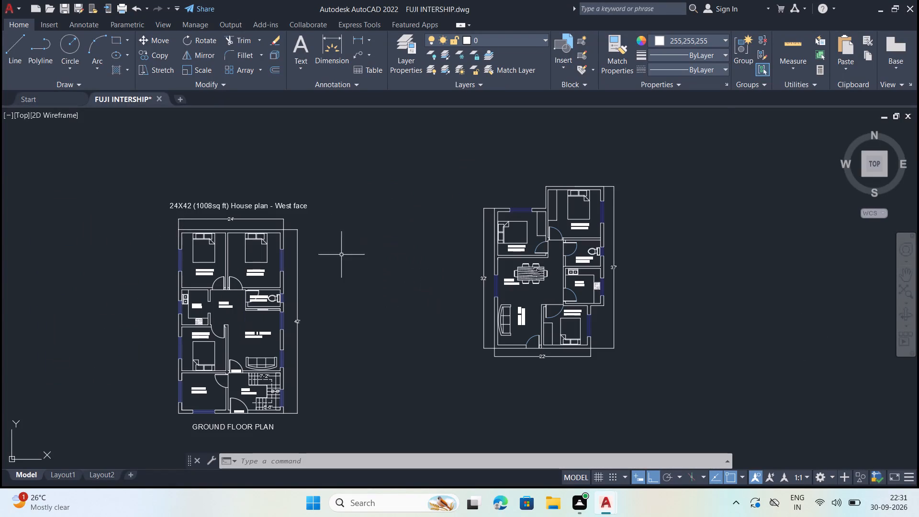
scroll(557, 237, "up", 2)
left_click(479, 262)
right_click(479, 262)
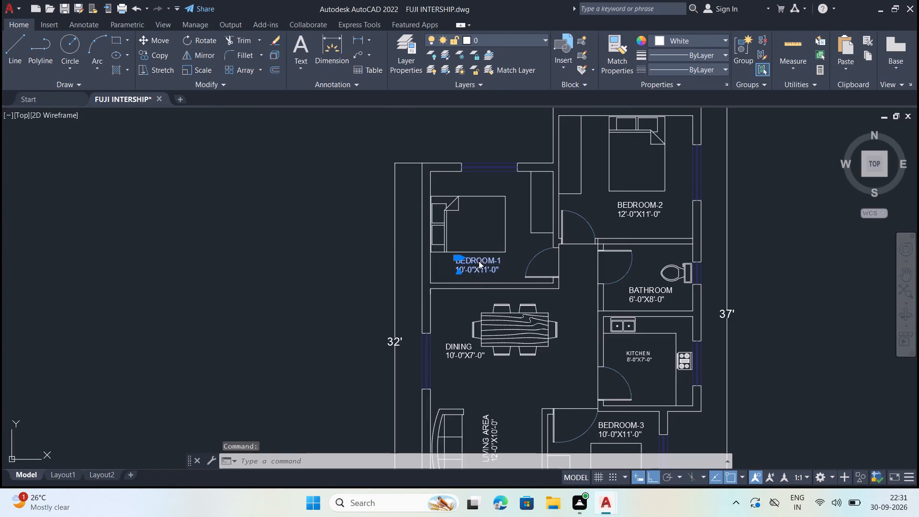
left_click(508, 279)
left_click(475, 271)
scroll(456, 331, "down", 4)
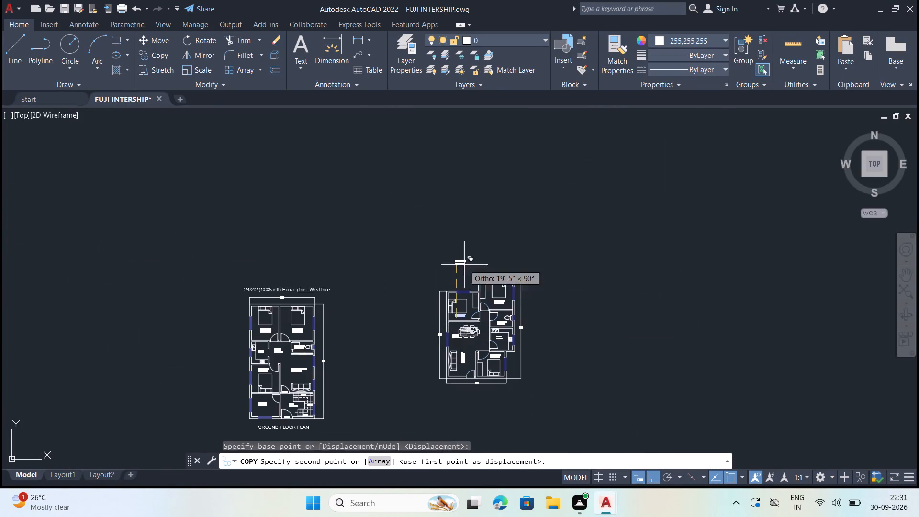
scroll(485, 225, "up", 2)
left_click(493, 308)
key("Escape")
Replace the entire text of the copied label above the plan with 2BHK HOUSE.
scroll(443, 315, "up", 3)
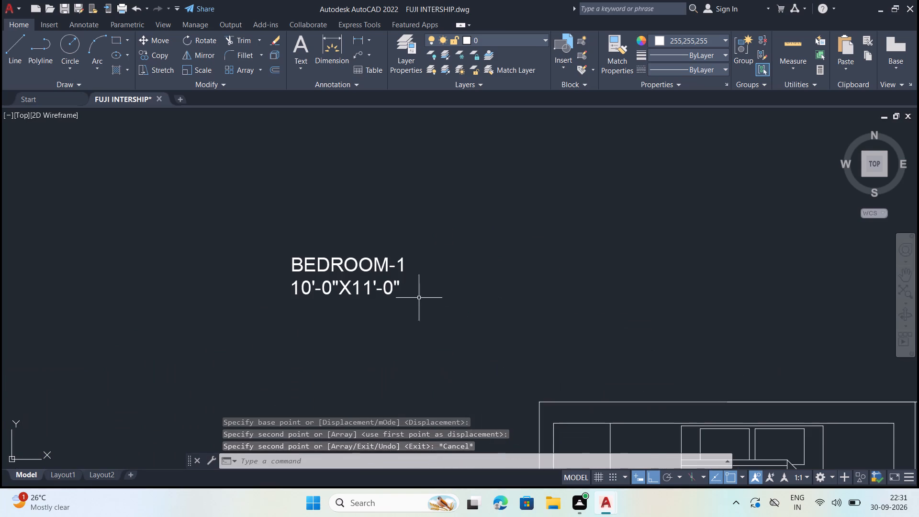
left_click(378, 273)
double_click(370, 290)
left_click(403, 287)
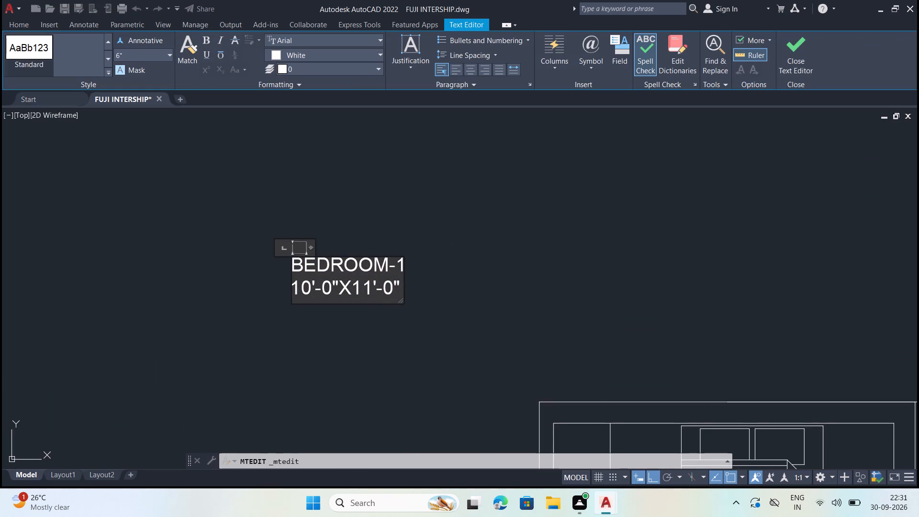
left_click(402, 290)
left_click(399, 286)
key("BackSpace")
key("BackSpace")
key("BackSpace")
key("BackSpace")
key("BackSpace")
key("BackSpace")
key("BackSpace")
key("BackSpace")
key("BackSpace")
key("BackSpace")
key("BackSpace")
key("BackSpace")
key("BackSpace")
key("BackSpace")
key("BackSpace")
key("BackSpace")
key("BackSpace")
key("BackSpace")
key("BackSpace")
key("BackSpace")
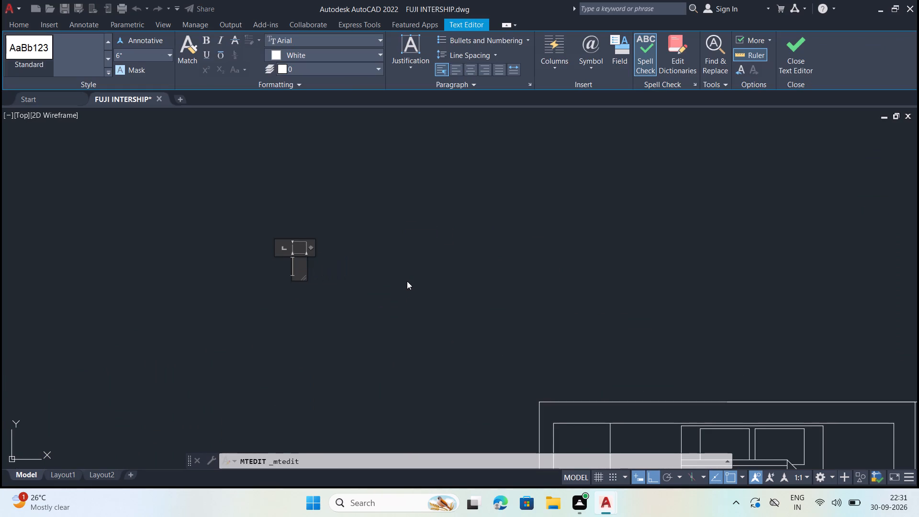
key("2")
type("BHK")
key("space")
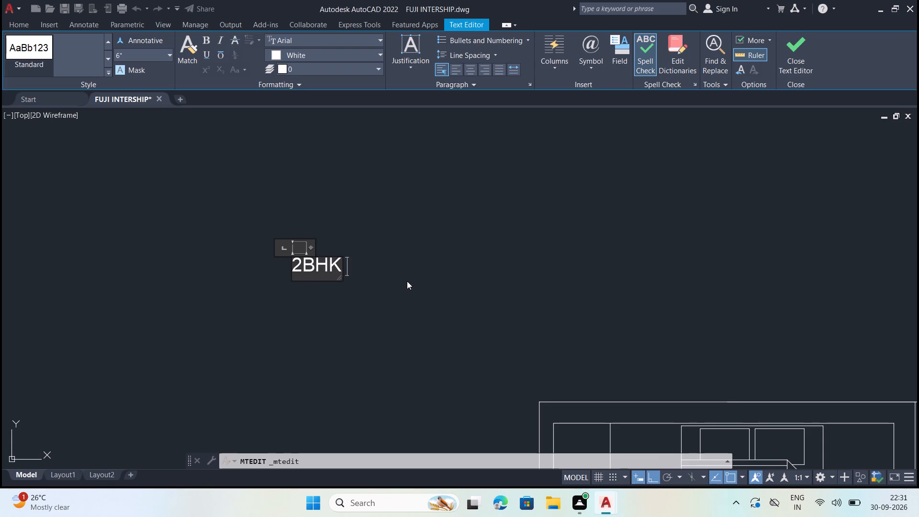
type("HOUSE")
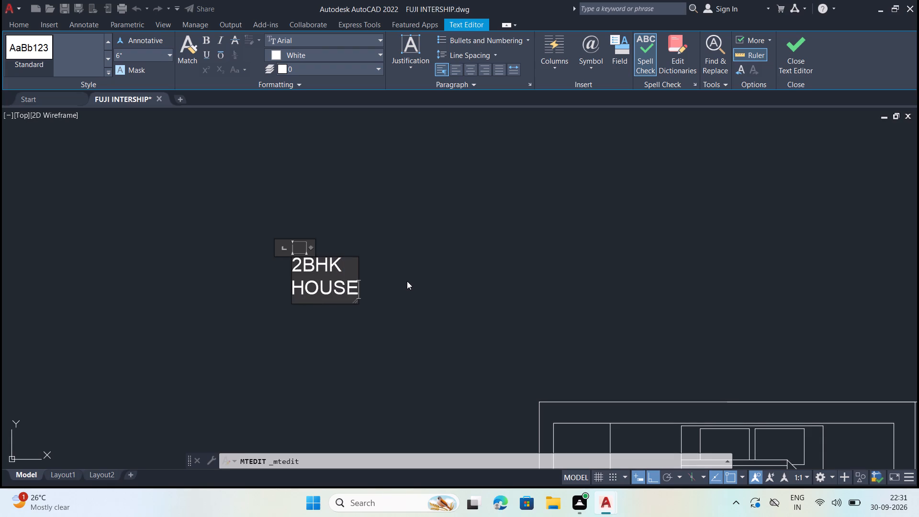
key("space")
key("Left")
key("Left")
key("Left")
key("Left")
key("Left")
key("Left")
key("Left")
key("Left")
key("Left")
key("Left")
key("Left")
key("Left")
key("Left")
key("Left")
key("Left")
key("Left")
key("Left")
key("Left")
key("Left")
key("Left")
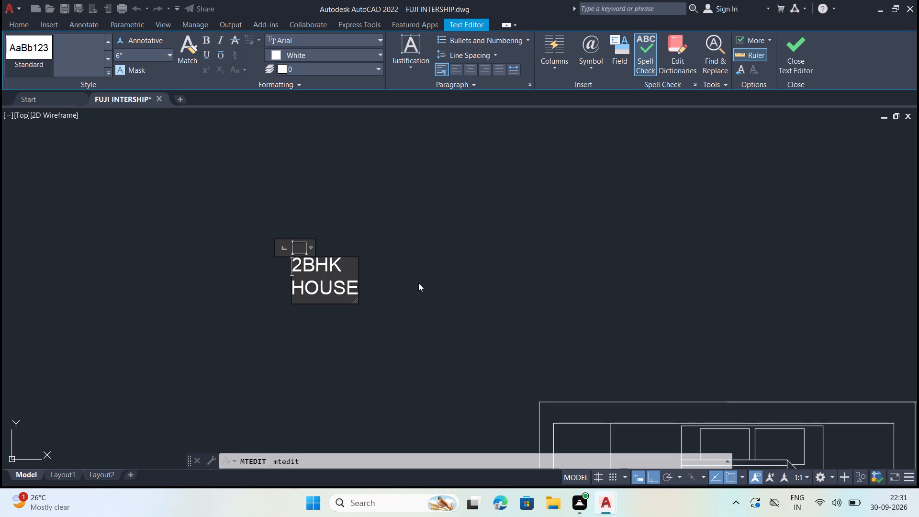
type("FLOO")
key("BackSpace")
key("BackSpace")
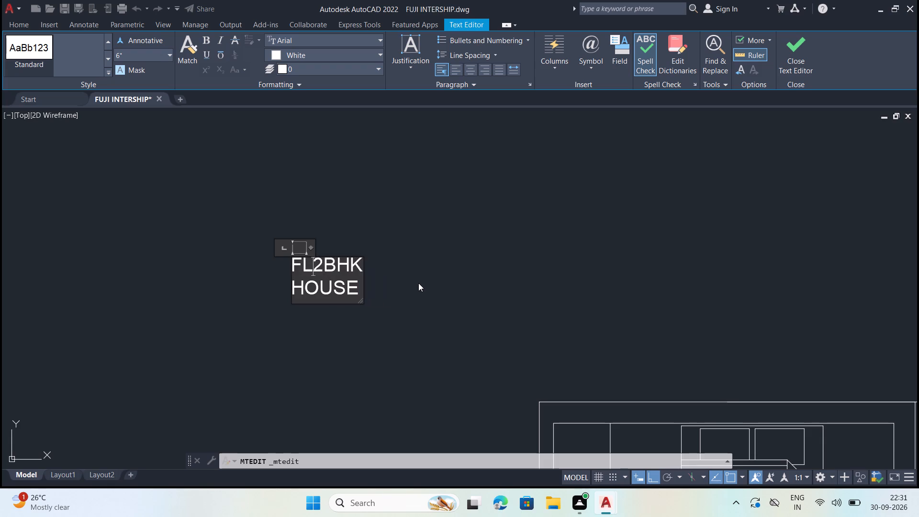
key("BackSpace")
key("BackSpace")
Insert FLOOR PLAN after 2BHK and remove HOUSE so the title reads 2BHK FLOOR PLAN.
key("Right")
key("Right")
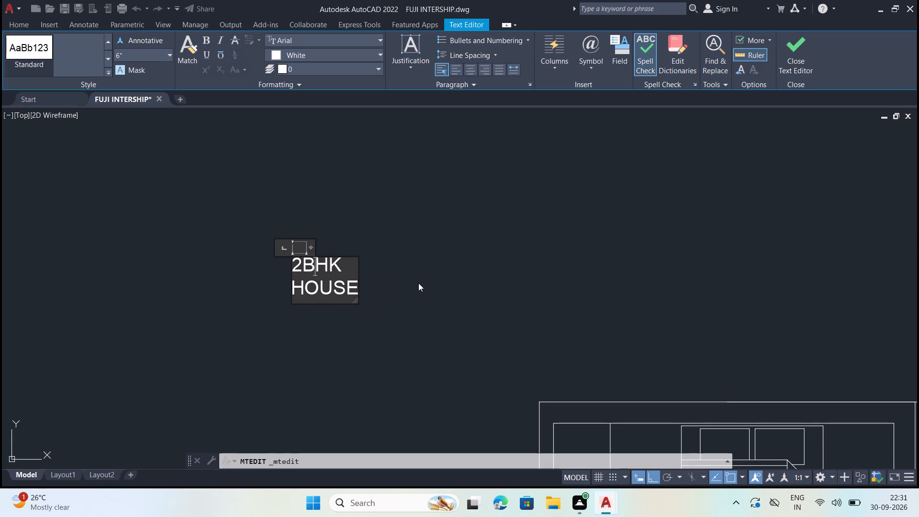
key("Right")
key("Right")
key("Right")
type("FLOOR")
key("space")
type("PLAN")
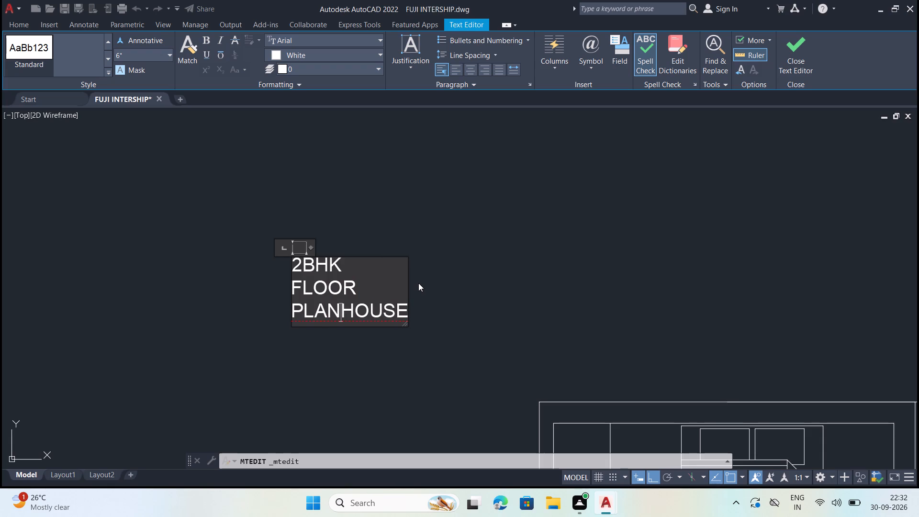
key("Right")
key("Right")
key("Right")
key("Right")
key("Right")
key("BackSpace")
key("BackSpace")
key("BackSpace")
key("BackSpace")
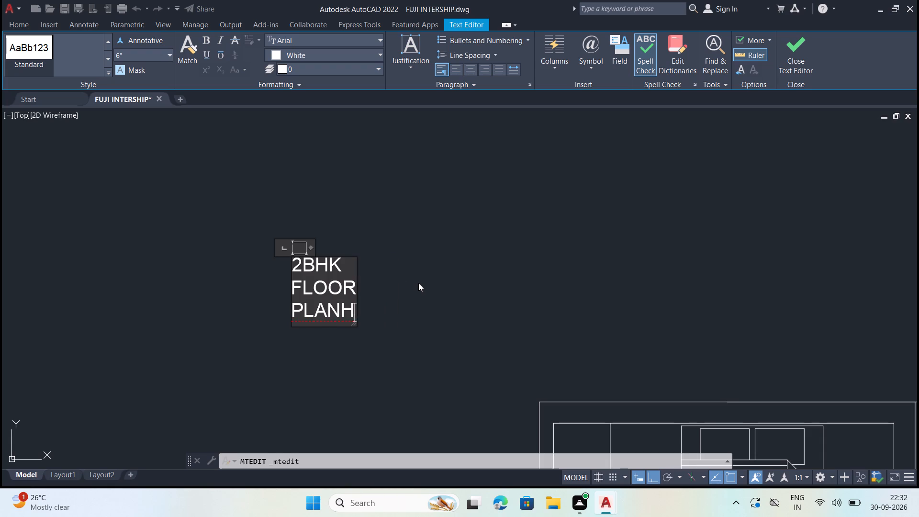
key("BackSpace")
Widen the text frame so the title fits on one line and save the text changes.
left_click_drag(356, 297, 605, 293)
key("Escape")
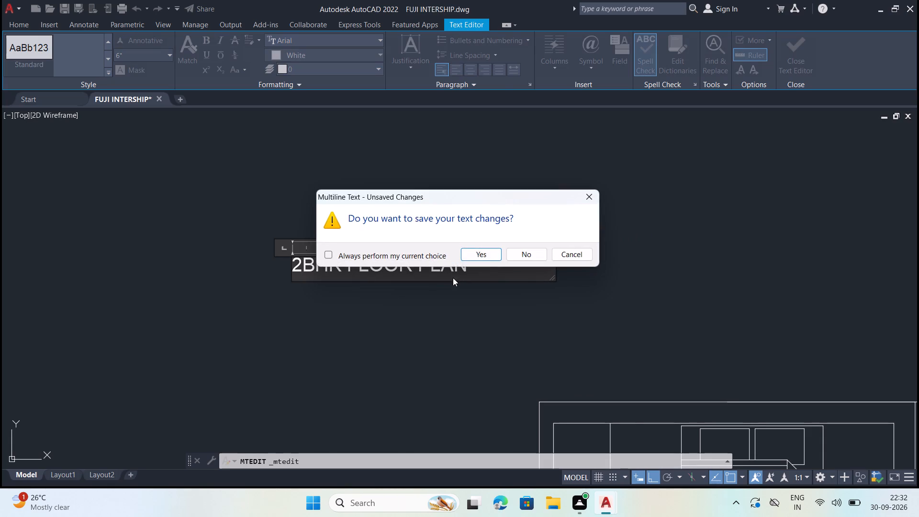
left_click(485, 253)
Scale the 2BHK FLOOR PLAN title up to a text height of about 1'-4".
left_click(382, 270)
right_click(382, 269)
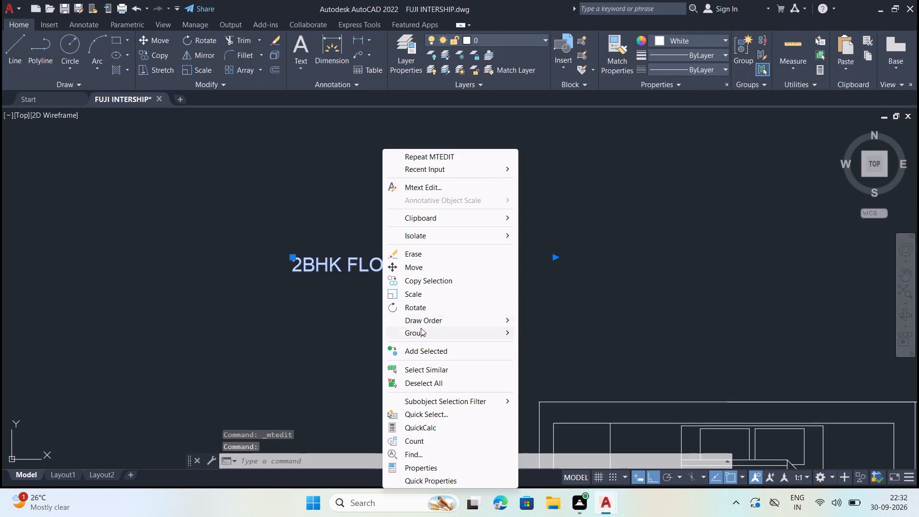
left_click(419, 298)
scroll(415, 304, "down", 3)
left_click(396, 295)
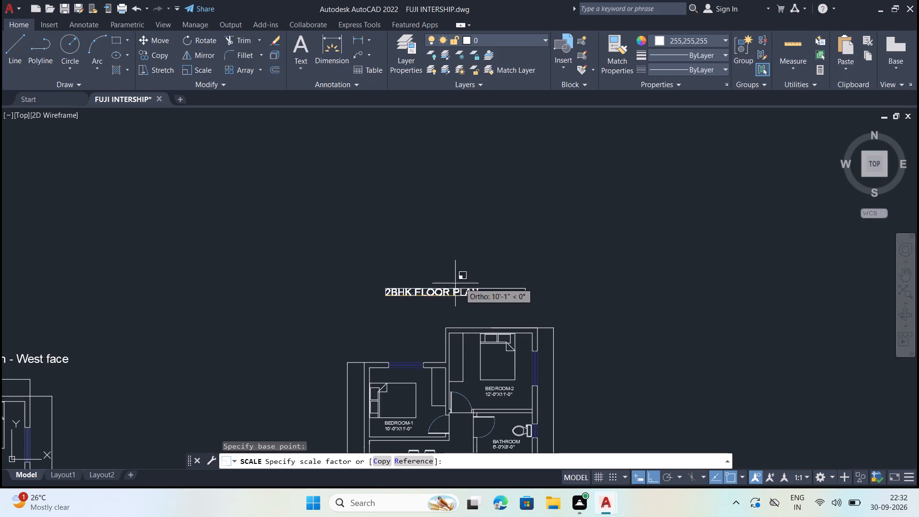
left_click(474, 280)
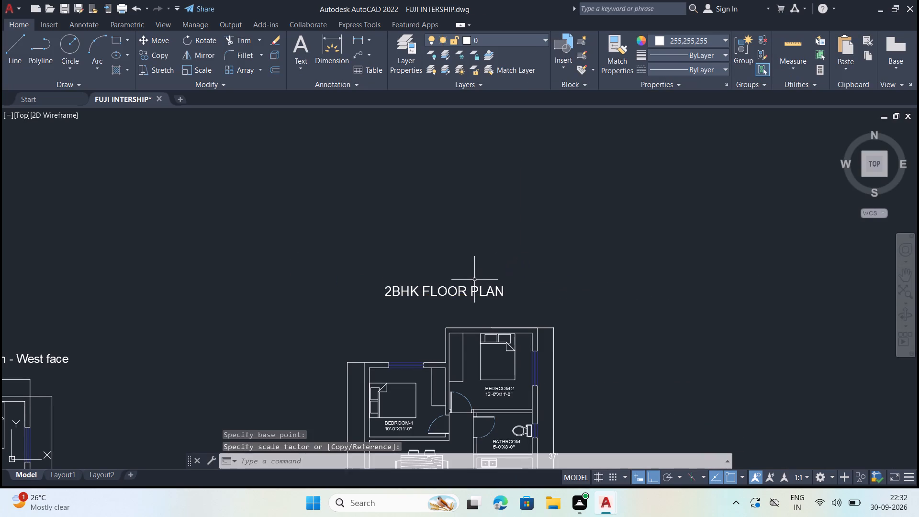
Move the 2BHK FLOOR PLAN title straight down, closer to the top of the plan.
left_click(438, 292)
right_click(408, 311)
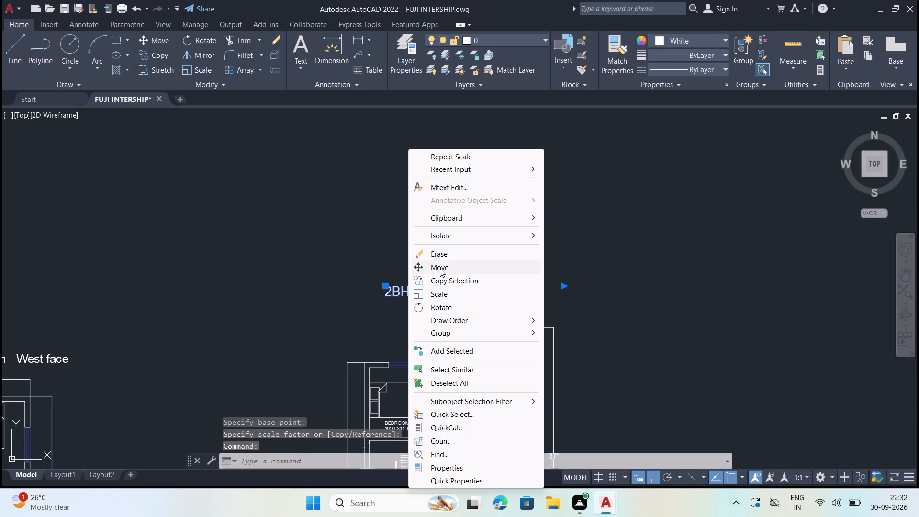
left_click(440, 269)
scroll(438, 270, "up", 1)
left_click(426, 307)
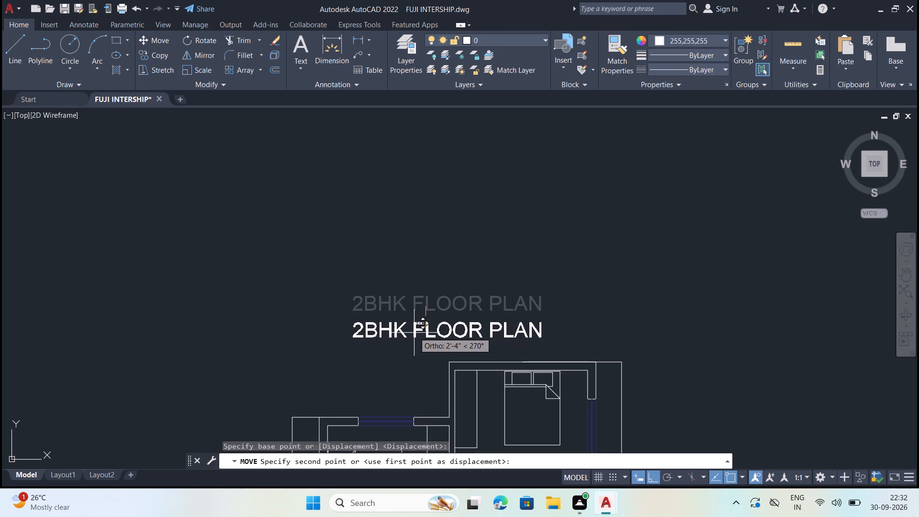
left_click(413, 322)
scroll(427, 289, "down", 3)
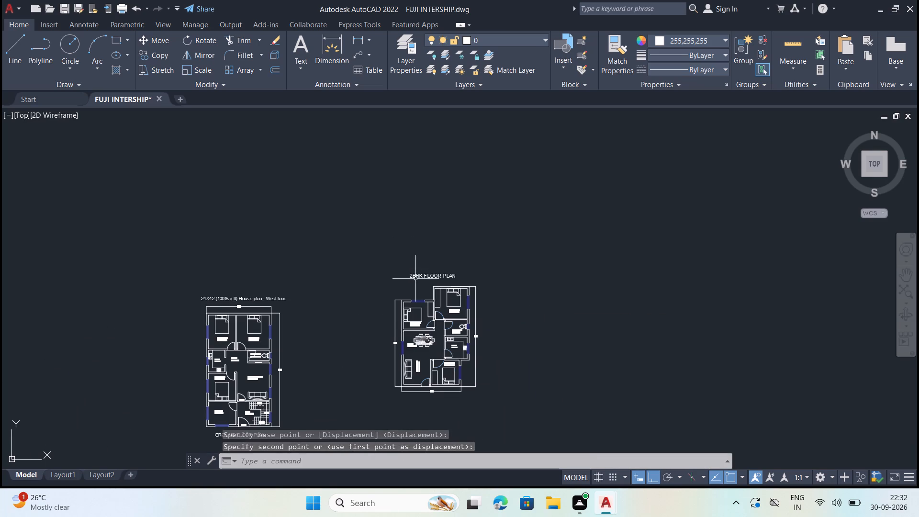
Change the title above the plan to 3BHK FLOOR PLAN and save the text changes.
scroll(439, 361, "up", 1)
scroll(396, 220, "up", 4)
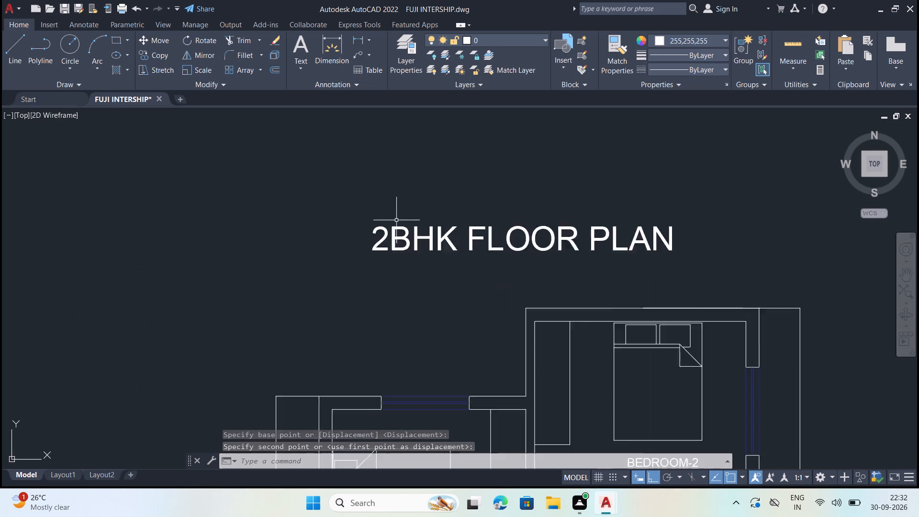
double_click(398, 247)
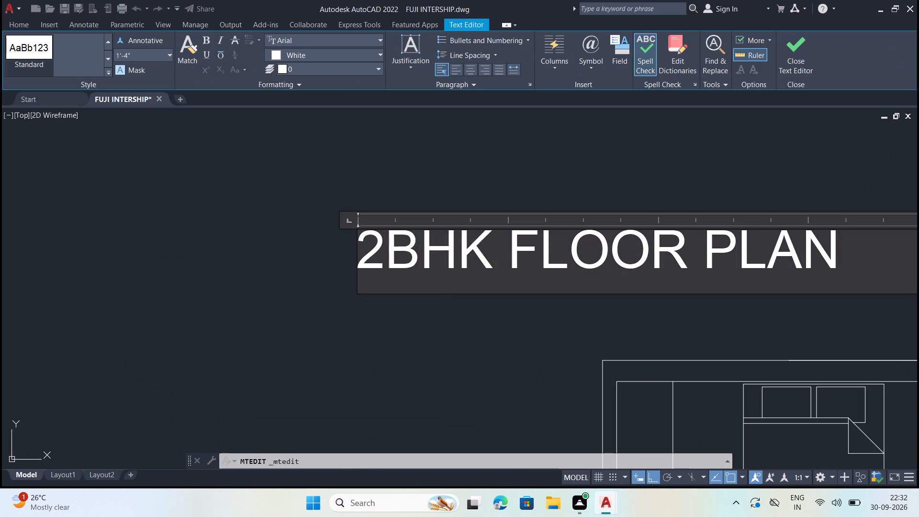
key("BackSpace")
key("3")
key("Escape")
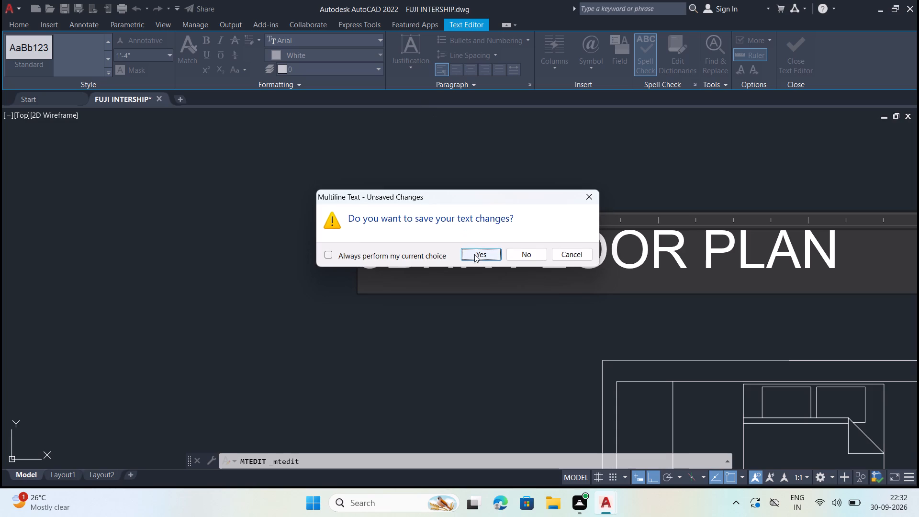
left_click(474, 254)
Examine the two floor plans together with their titles and room layouts.
scroll(469, 230, "down", 4)
scroll(526, 170, "down", 4)
scroll(440, 236, "up", 1)
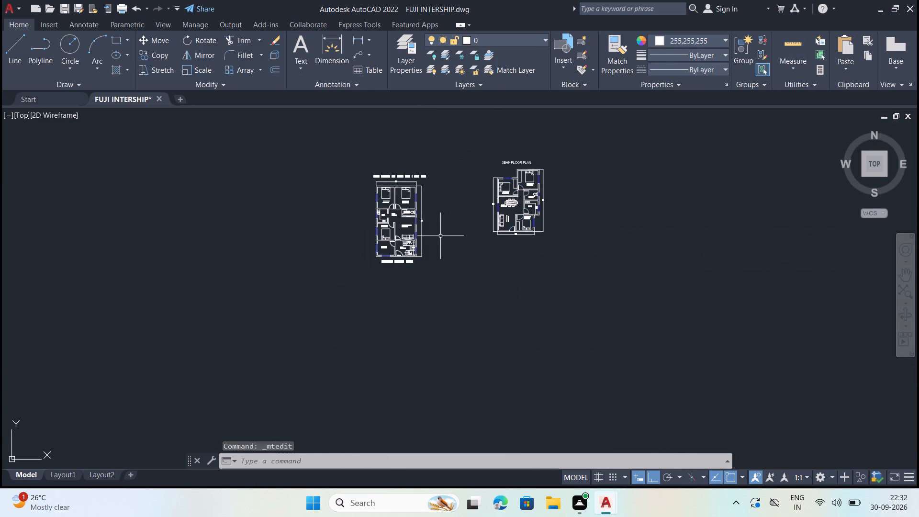
scroll(308, 222, "up", 1)
scroll(381, 217, "up", 1)
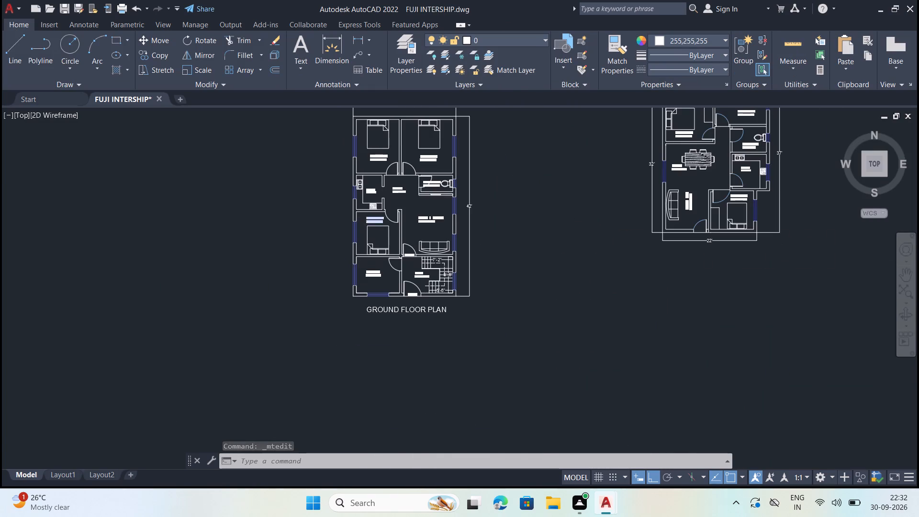
scroll(381, 217, "up", 1)
scroll(287, 308, "down", 2)
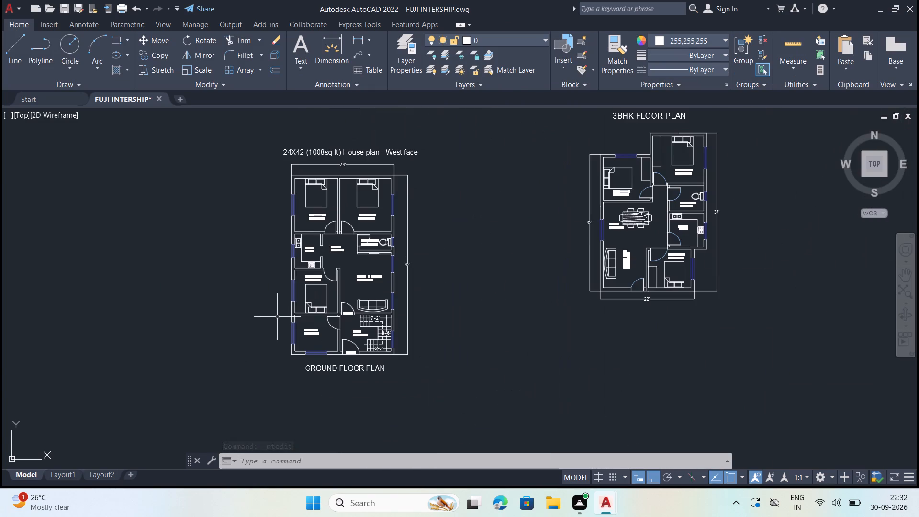
scroll(278, 307, "down", 1)
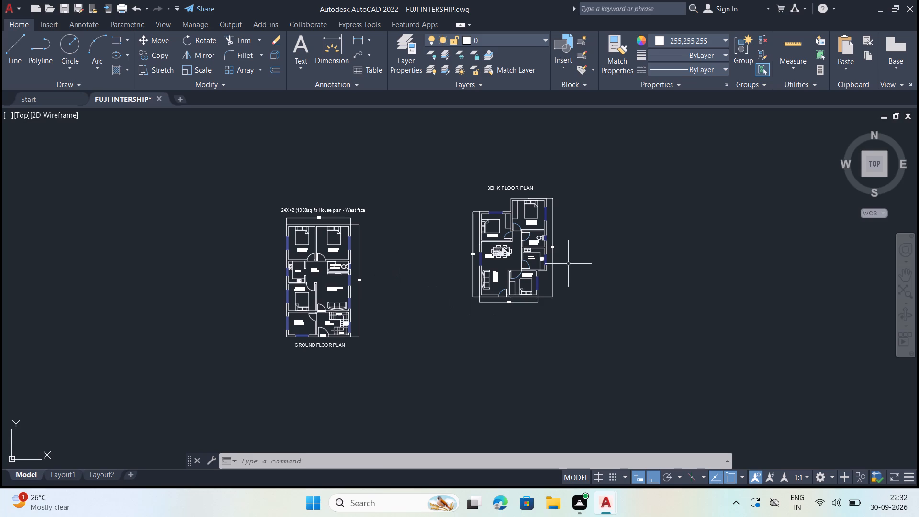
scroll(568, 262, "up", 1)
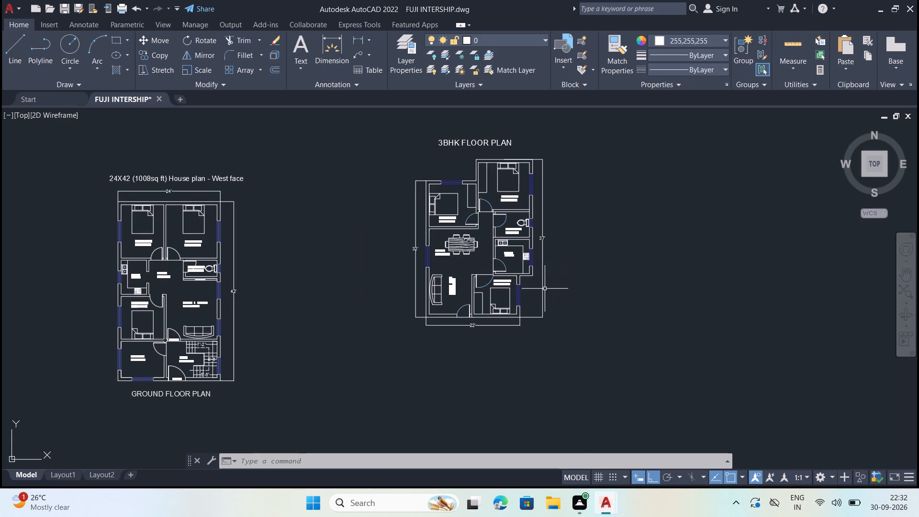
scroll(542, 291, "down", 1)
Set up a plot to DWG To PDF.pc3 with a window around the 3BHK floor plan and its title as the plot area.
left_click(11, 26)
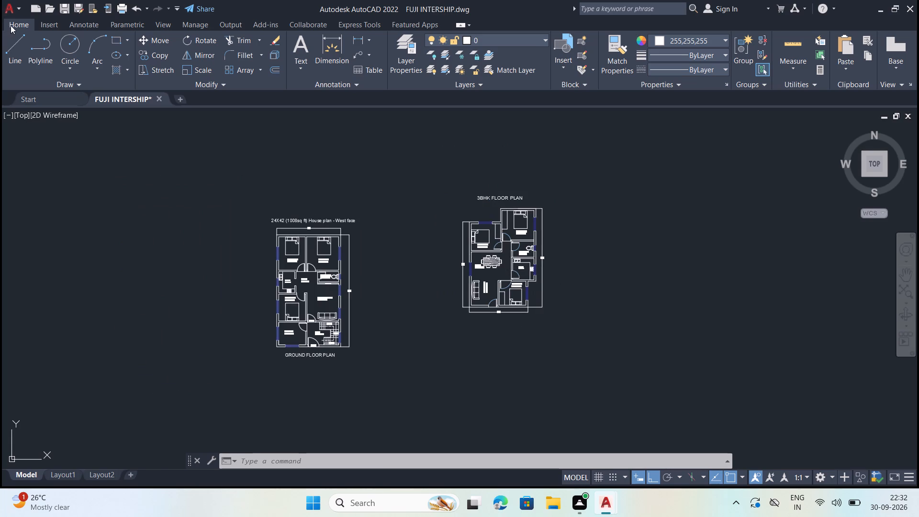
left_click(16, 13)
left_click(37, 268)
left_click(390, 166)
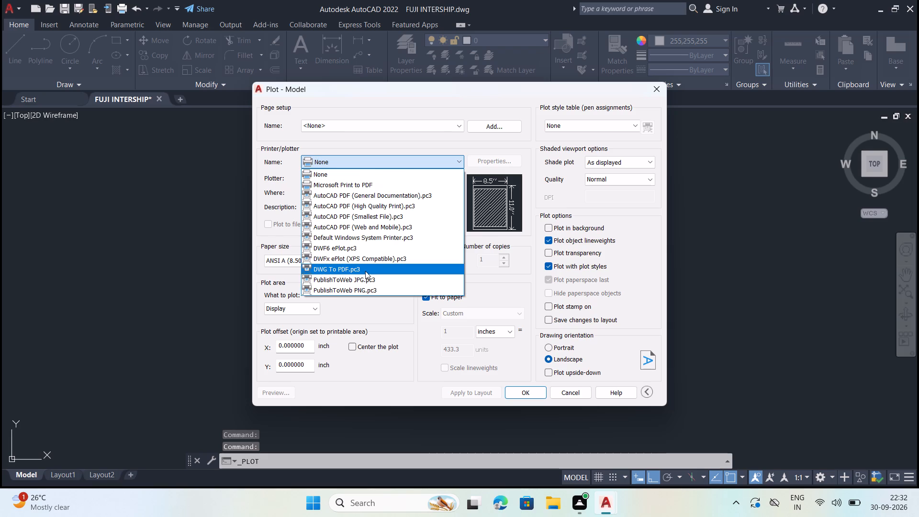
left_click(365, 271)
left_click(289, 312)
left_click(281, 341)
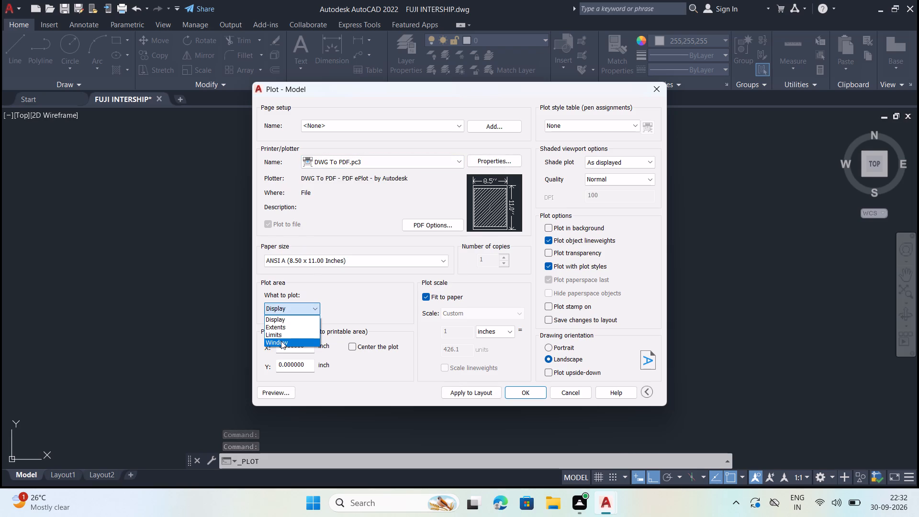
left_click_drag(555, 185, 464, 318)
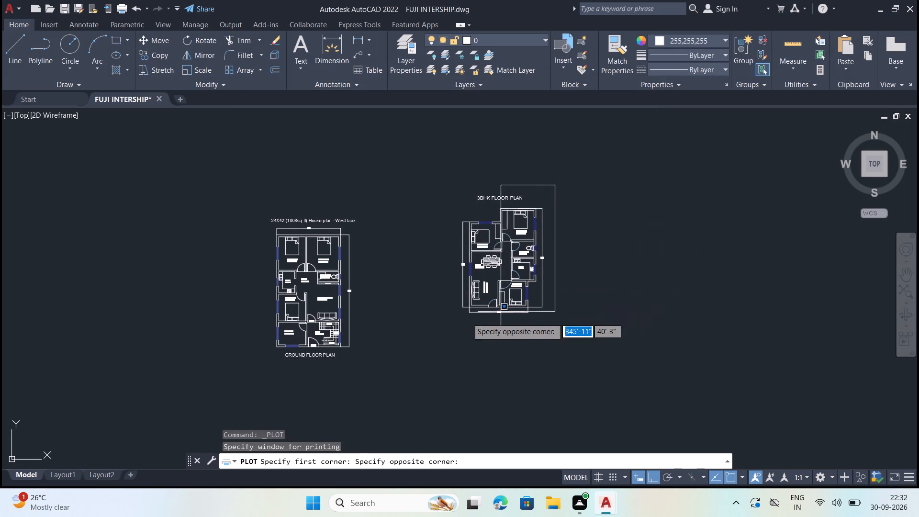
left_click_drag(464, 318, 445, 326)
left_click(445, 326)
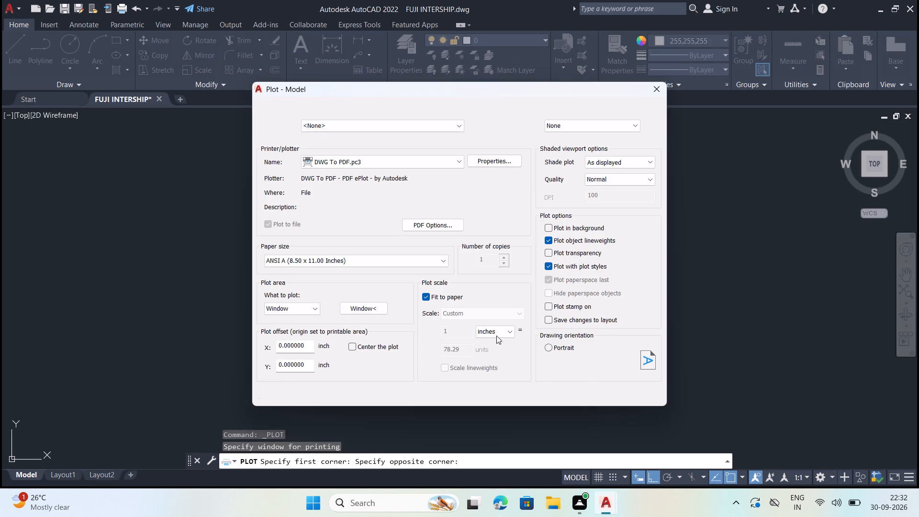
Preview the plot in millimetres, centred on the sheet, with plot styles and object lineweights turned off.
left_click(497, 331)
left_click(483, 351)
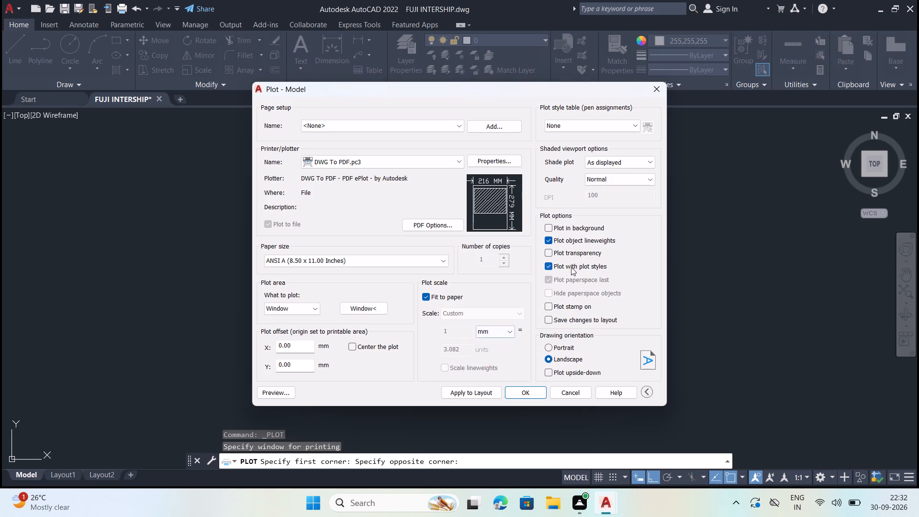
left_click(571, 267)
left_click(560, 243)
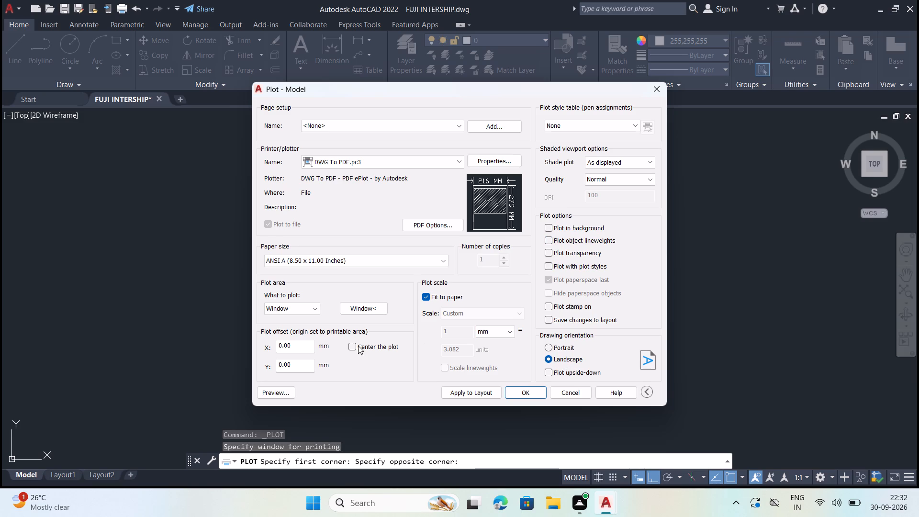
left_click(358, 346)
left_click(286, 394)
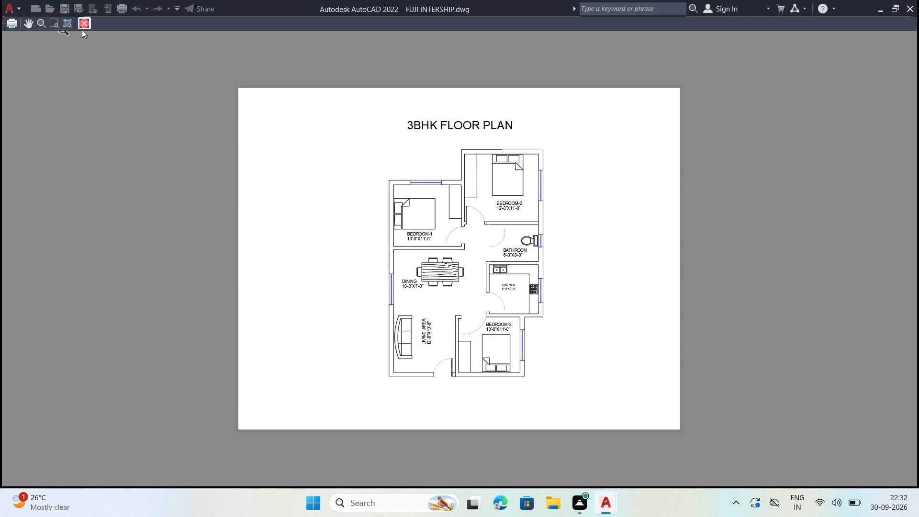
left_click(82, 25)
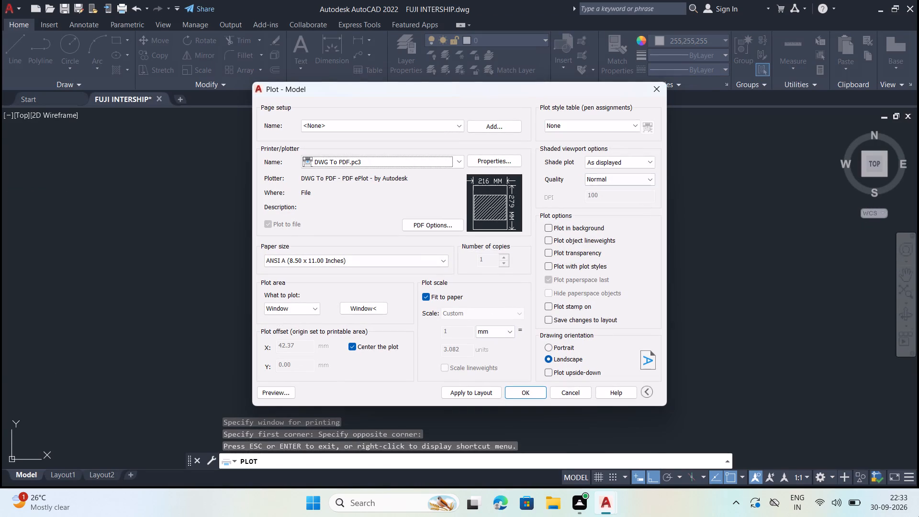
left_click(660, 90)
Change the colour of the whole 3BHK floor plan, including its title and dimensions, to black (0,0,0).
scroll(524, 254, "up", 5)
left_click(502, 245)
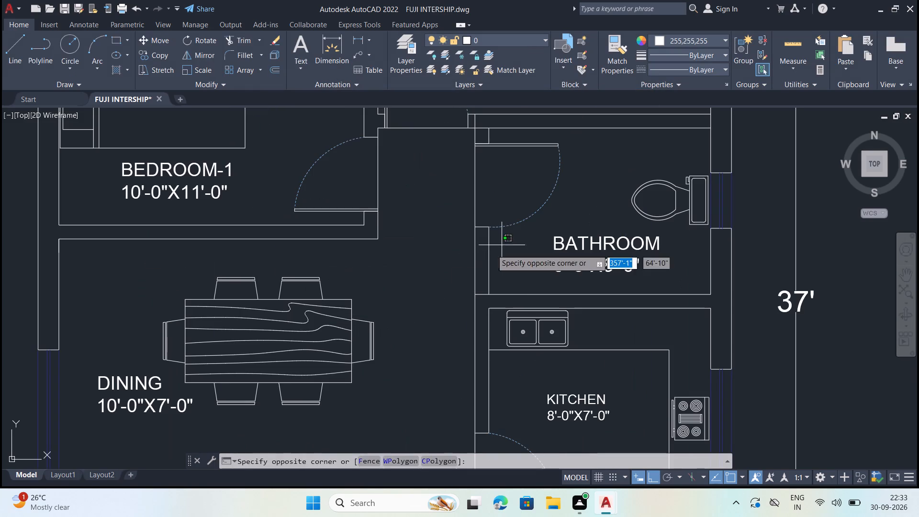
left_click(442, 267)
scroll(471, 226, "up", 3)
left_click_drag(506, 212, 505, 217)
left_click(462, 249)
scroll(458, 256, "down", 3)
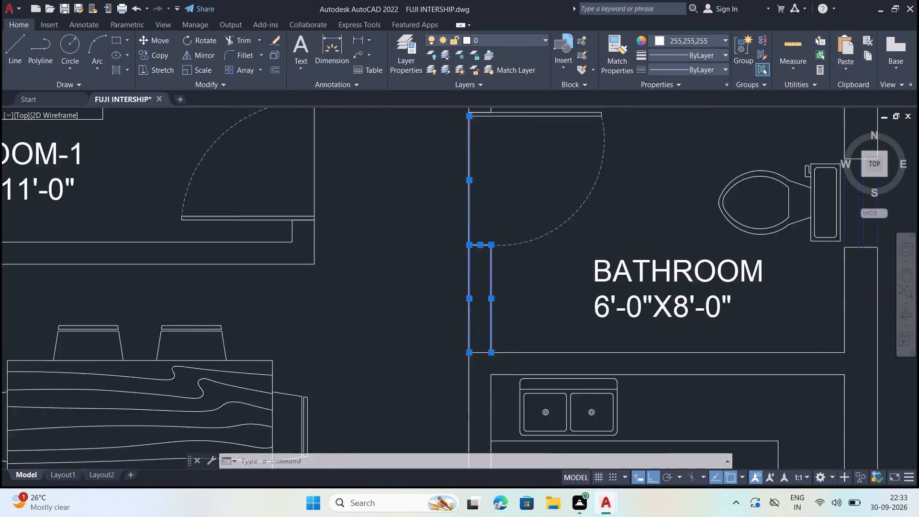
scroll(456, 256, "down", 2)
scroll(461, 202, "up", 4)
left_click(538, 213)
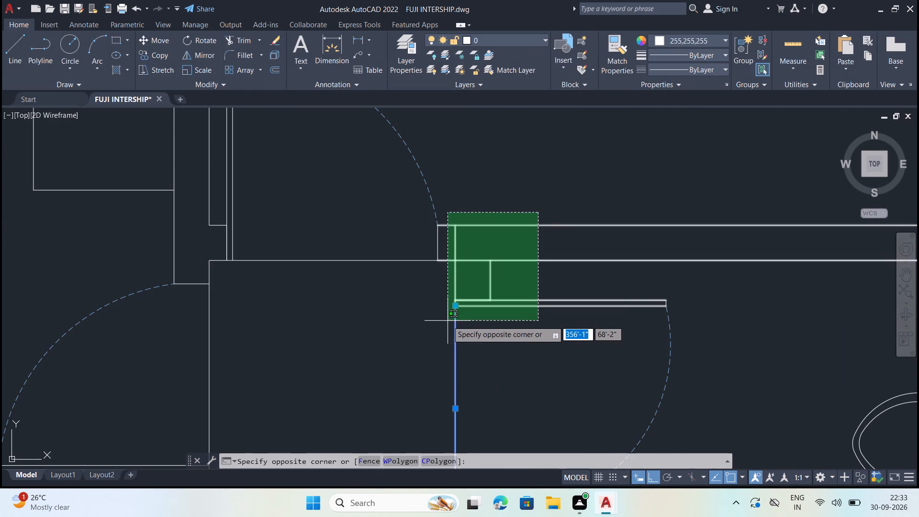
left_click(448, 320)
scroll(452, 303, "down", 5)
scroll(444, 233, "down", 1)
left_click_drag(525, 183, 522, 188)
left_click_drag(278, 375, 291, 365)
left_click(533, 163)
left_click_drag(280, 395, 292, 383)
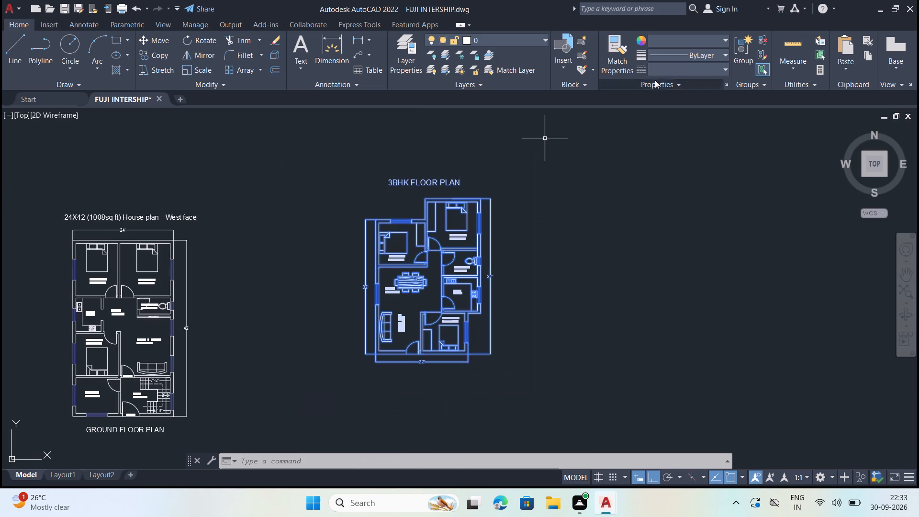
left_click(676, 34)
left_click(657, 85)
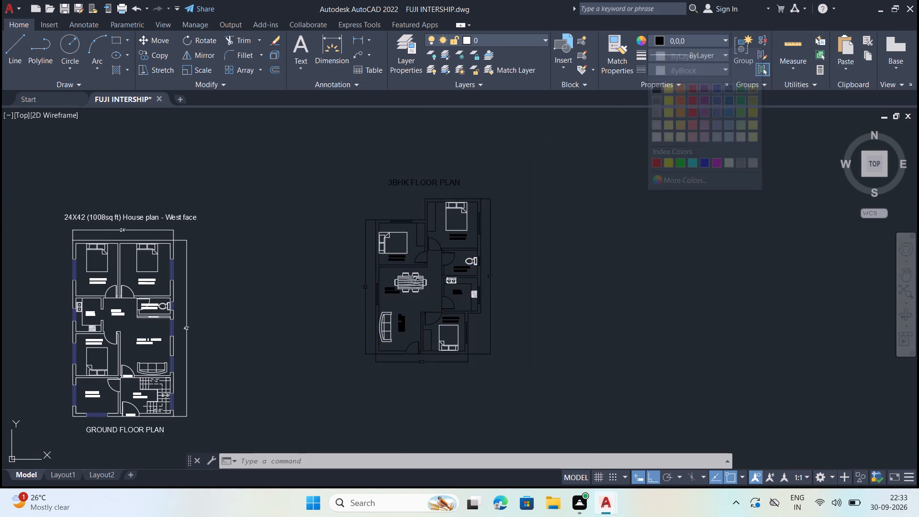
key("Escape")
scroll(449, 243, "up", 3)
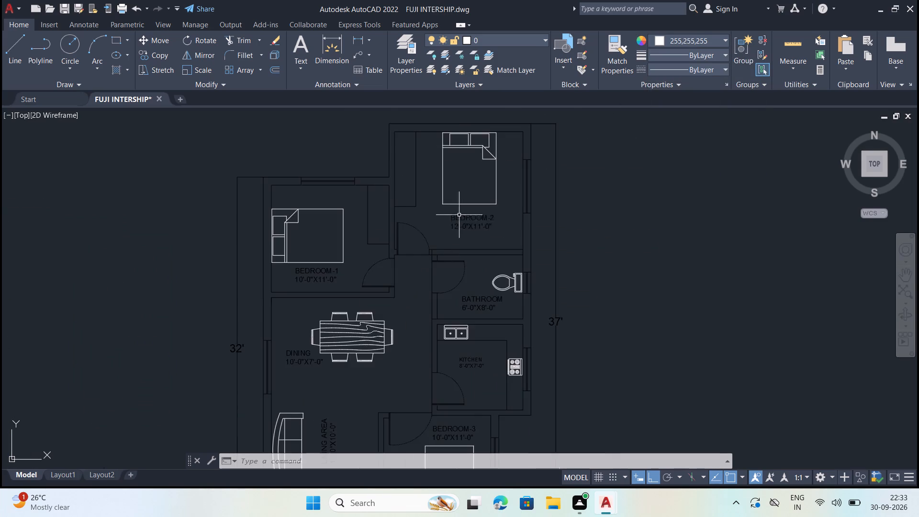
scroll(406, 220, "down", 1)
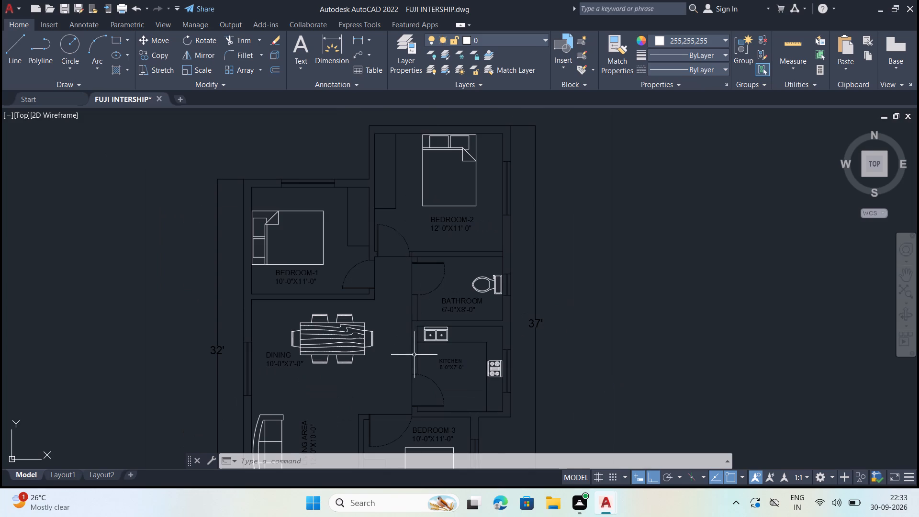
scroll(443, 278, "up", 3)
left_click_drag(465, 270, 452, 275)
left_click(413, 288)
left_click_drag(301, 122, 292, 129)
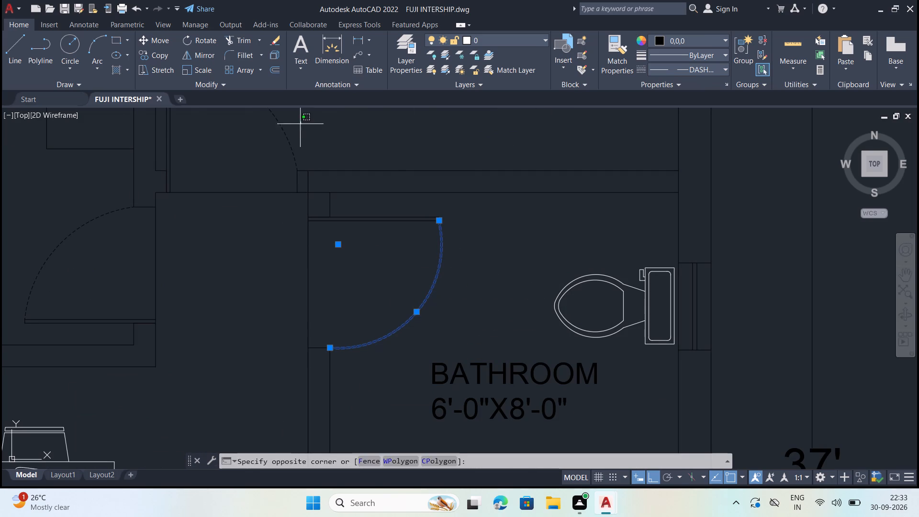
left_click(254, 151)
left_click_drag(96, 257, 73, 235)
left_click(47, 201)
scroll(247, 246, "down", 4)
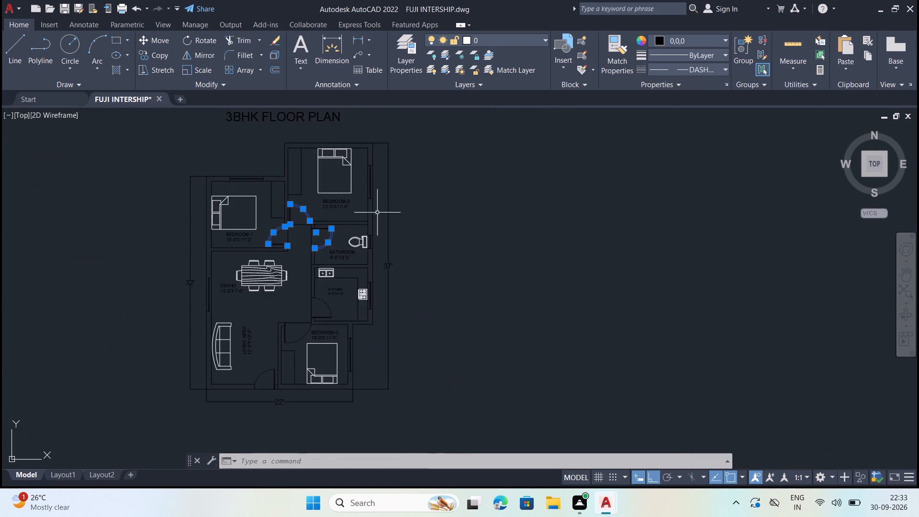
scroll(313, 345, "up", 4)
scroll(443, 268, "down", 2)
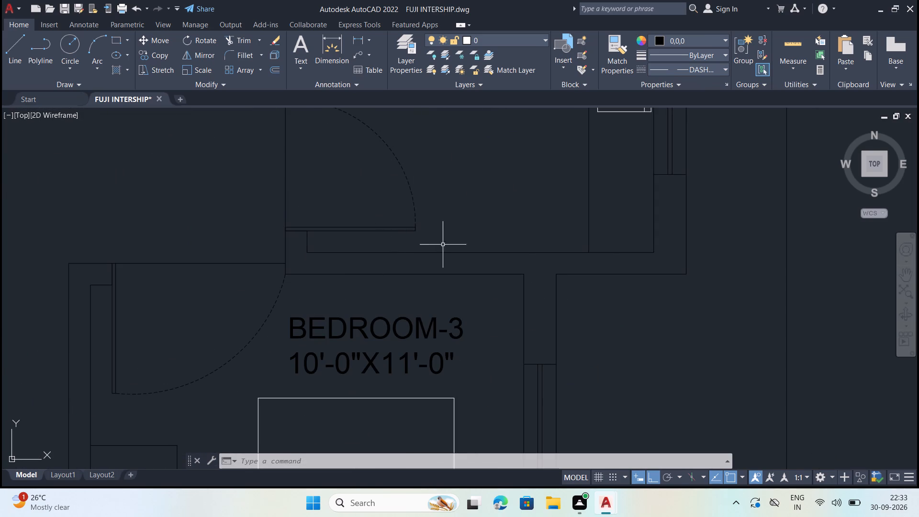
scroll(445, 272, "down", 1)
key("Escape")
Change the colour of all the windows in the 3BHK plan's outer walls to dark blue (41,49,137).
scroll(472, 332, "up", 3)
left_click_drag(488, 305, 475, 308)
left_click(407, 325)
scroll(463, 394, "down", 3)
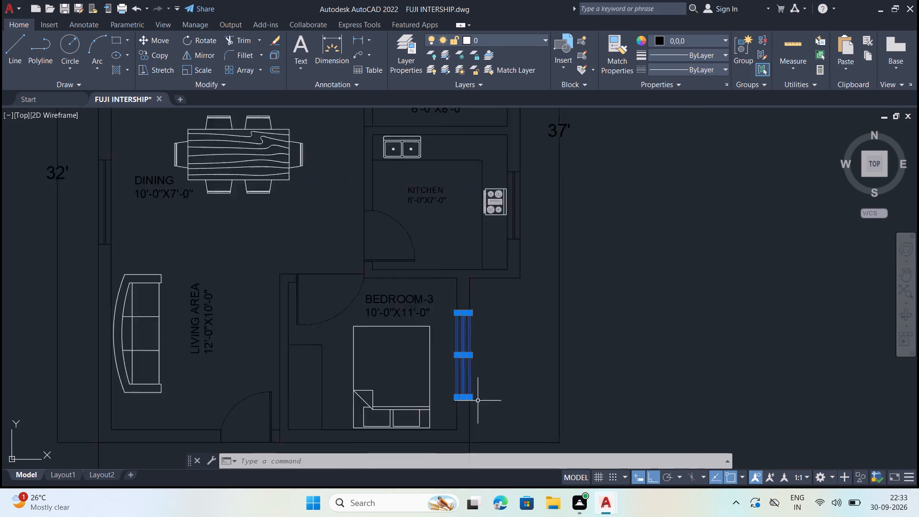
scroll(506, 236, "up", 4)
left_click_drag(530, 323, 514, 323)
left_click(425, 312)
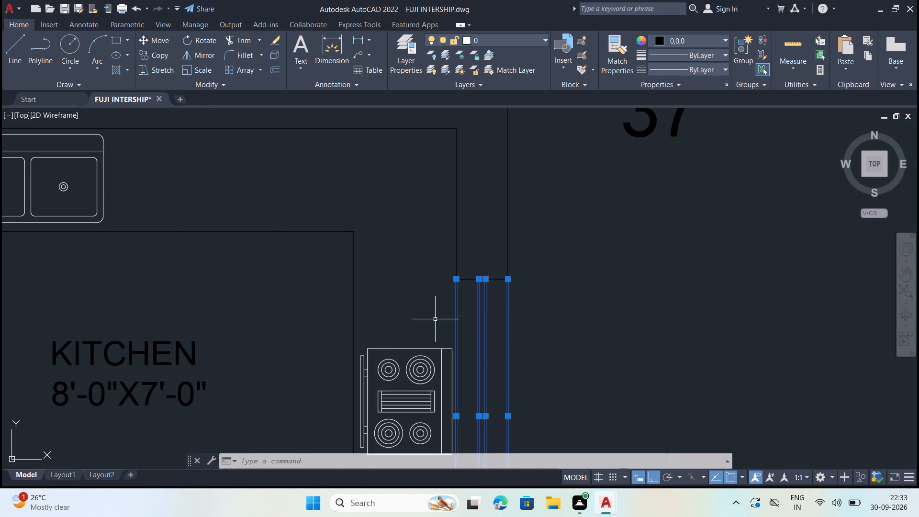
scroll(510, 422, "down", 4)
scroll(522, 274, "up", 1)
scroll(507, 388, "up", 4)
left_click_drag(520, 362, 514, 364)
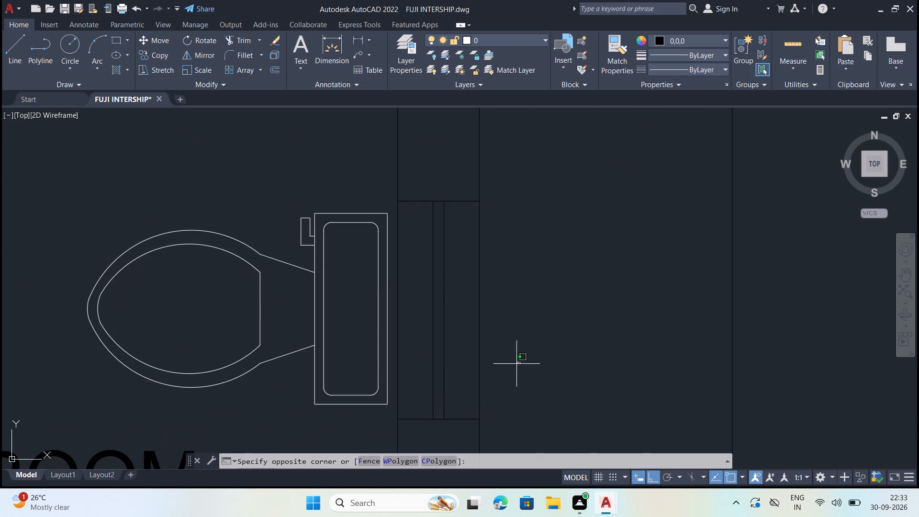
left_click(390, 372)
scroll(427, 408, "down", 4)
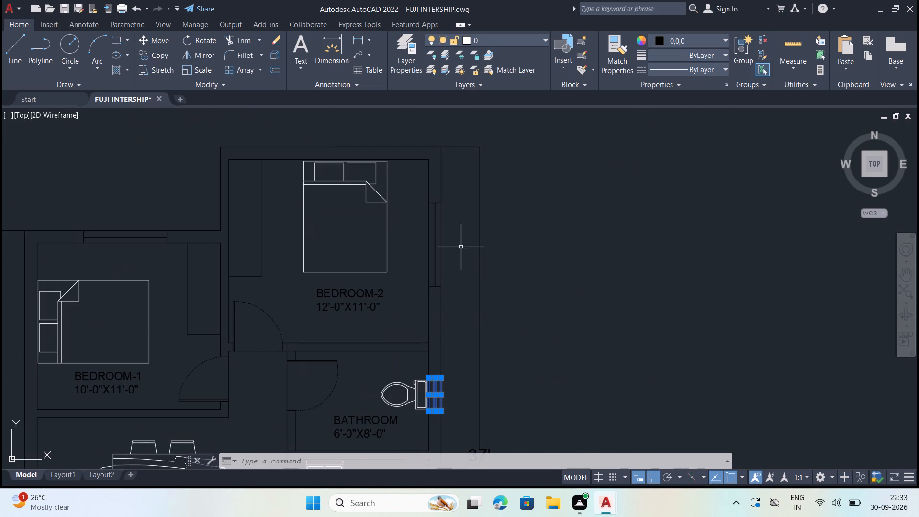
left_click_drag(467, 238, 457, 244)
left_click(413, 274)
scroll(496, 245, "down", 2)
scroll(339, 239, "up", 2)
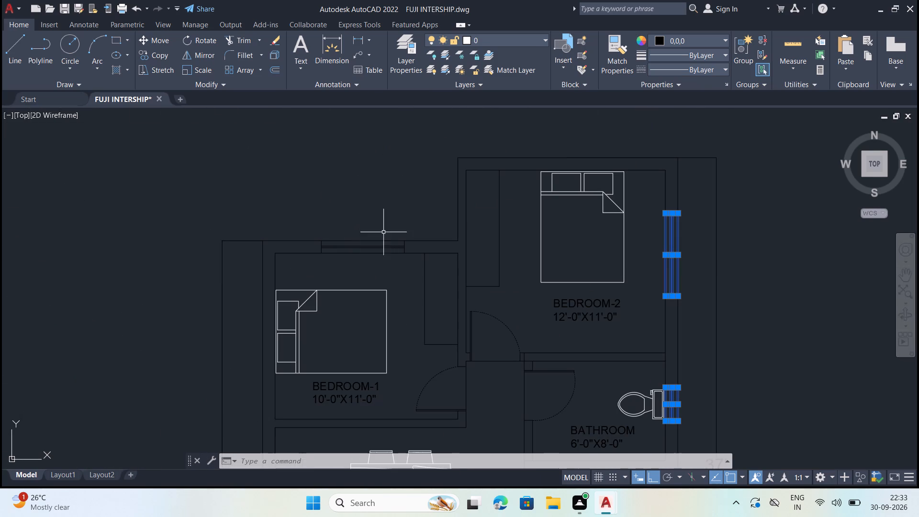
left_click(383, 232)
left_click(360, 261)
scroll(372, 227, "down", 3)
scroll(336, 312, "up", 4)
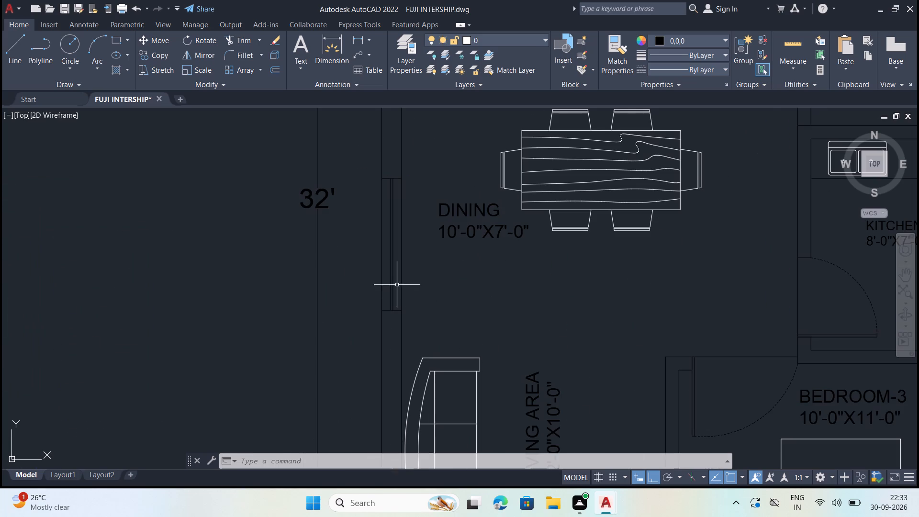
left_click(442, 274)
left_click(370, 276)
scroll(377, 257, "down", 3)
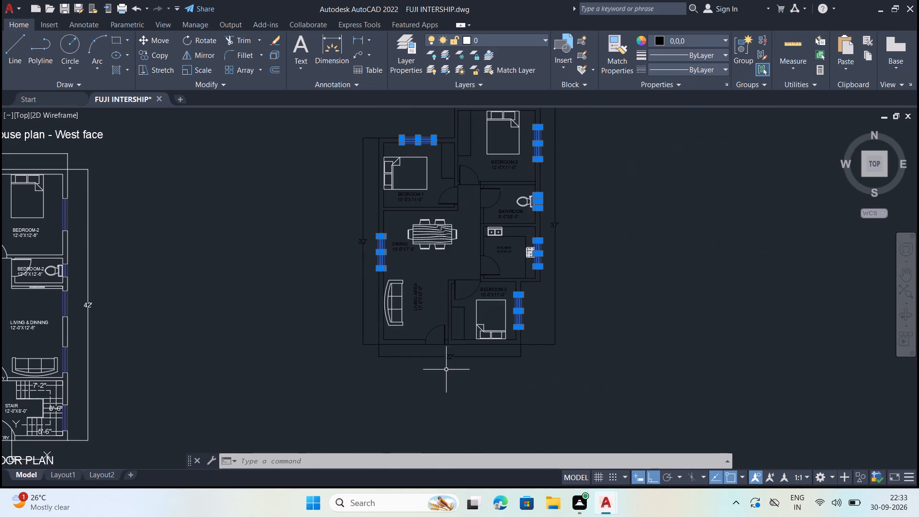
scroll(444, 364, "up", 1)
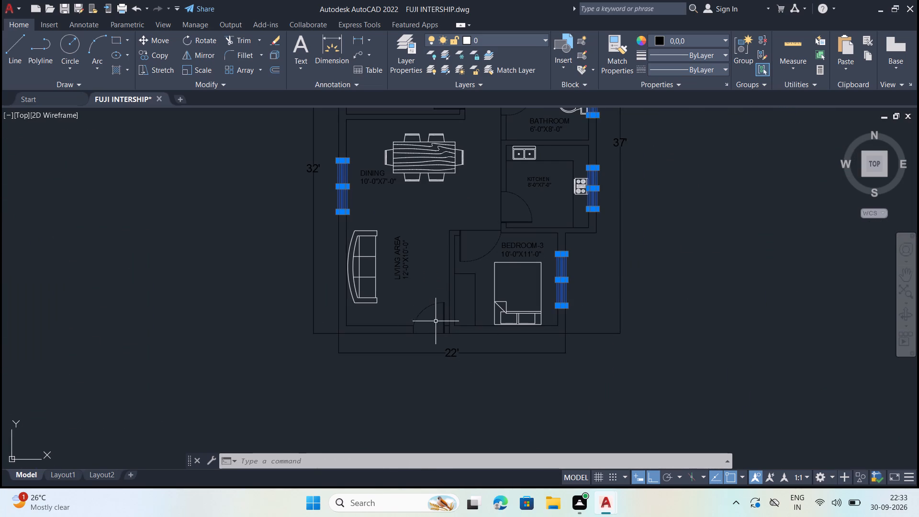
scroll(294, 338, "down", 1)
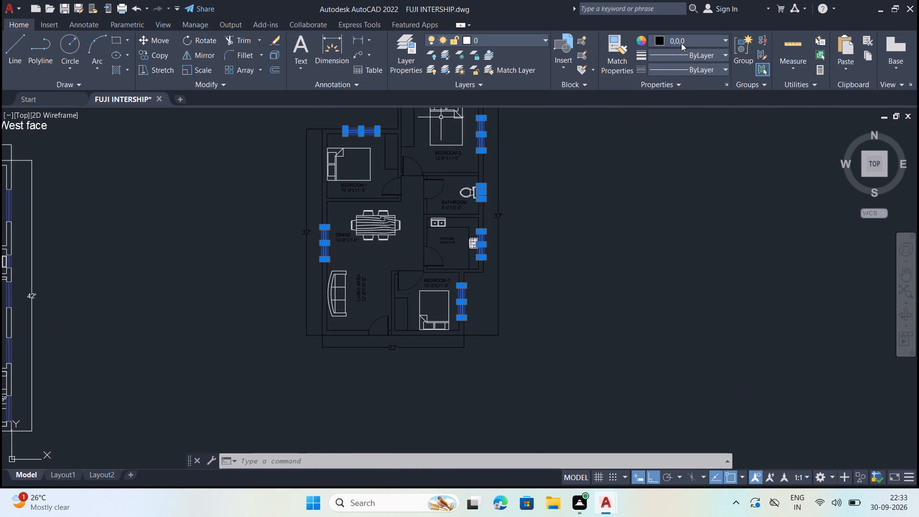
left_click(681, 43)
left_click(717, 91)
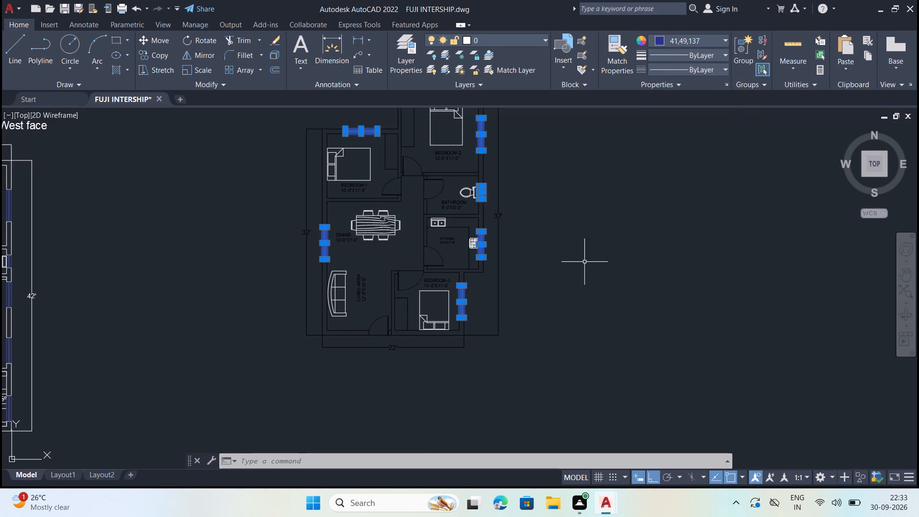
scroll(505, 287, "down", 1)
key("Escape")
Set up a centred plot to DWG To PDF.pc3 with a window around the 3BHK floor plan and its title as the plot area.
left_click(12, 12)
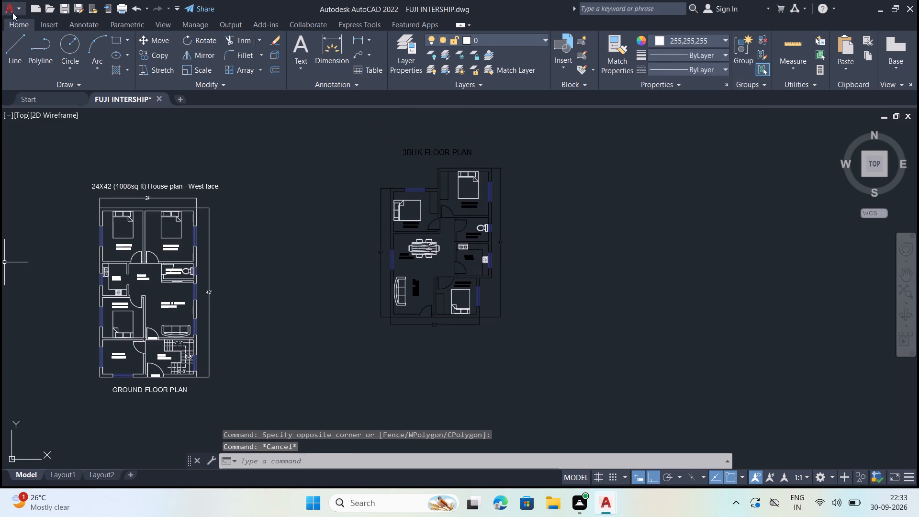
left_click(22, 264)
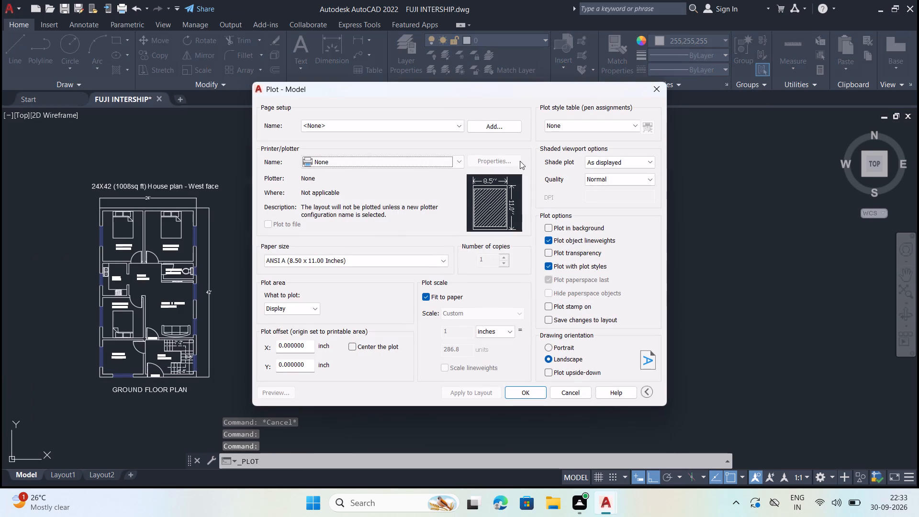
left_click(390, 162)
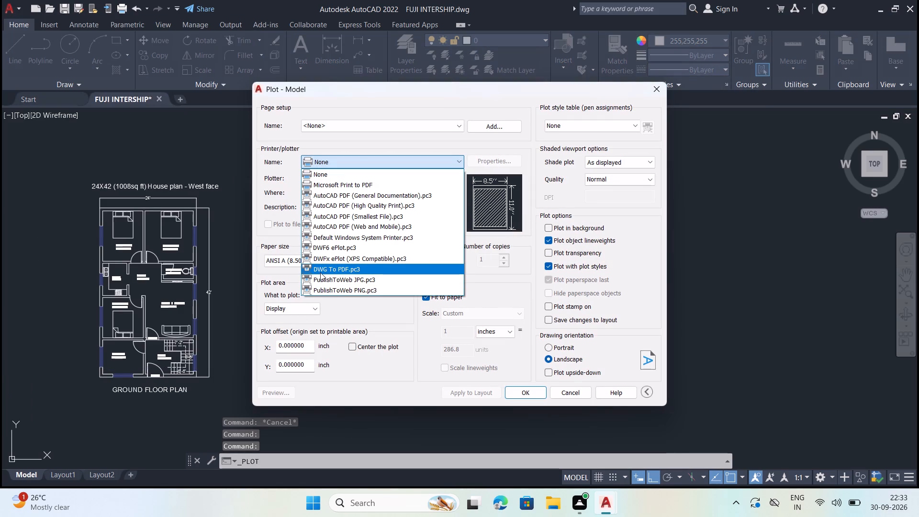
left_click(320, 272)
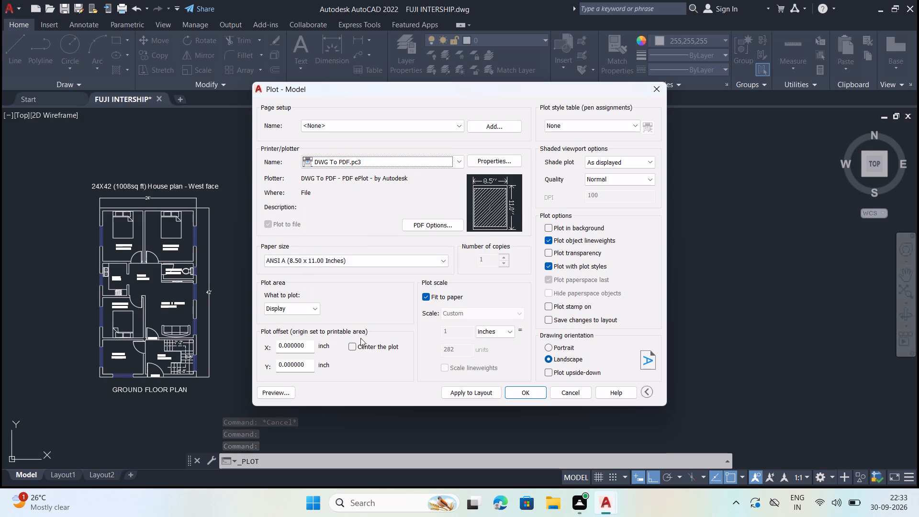
left_click(354, 344)
left_click(303, 306)
left_click(277, 344)
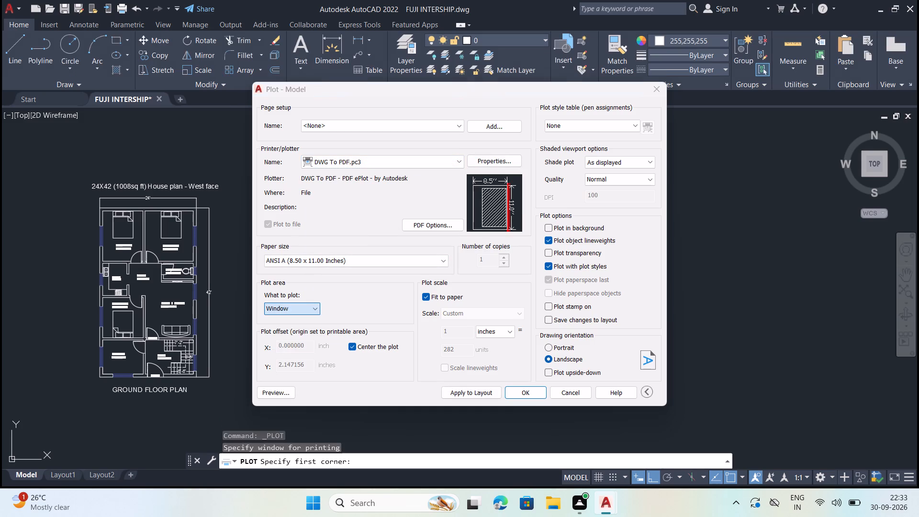
left_click_drag(516, 140, 516, 142)
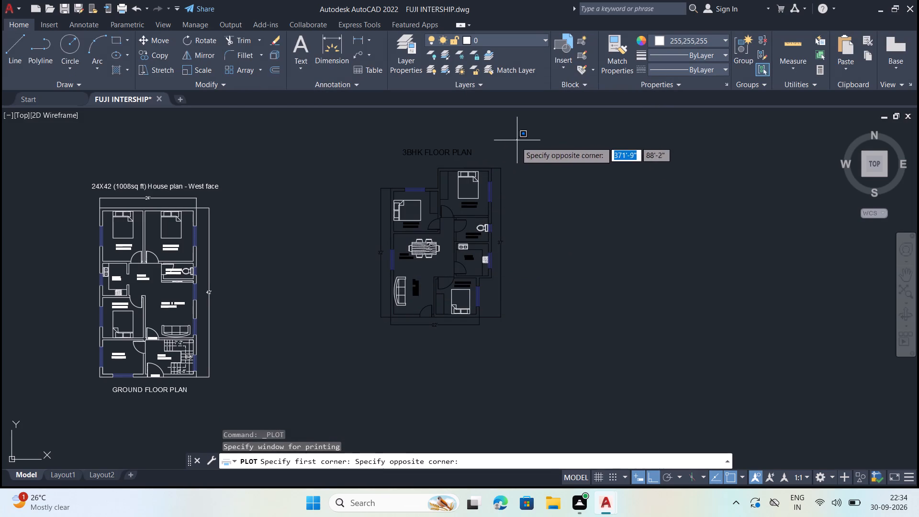
left_click_drag(516, 142, 364, 341)
left_click(364, 341)
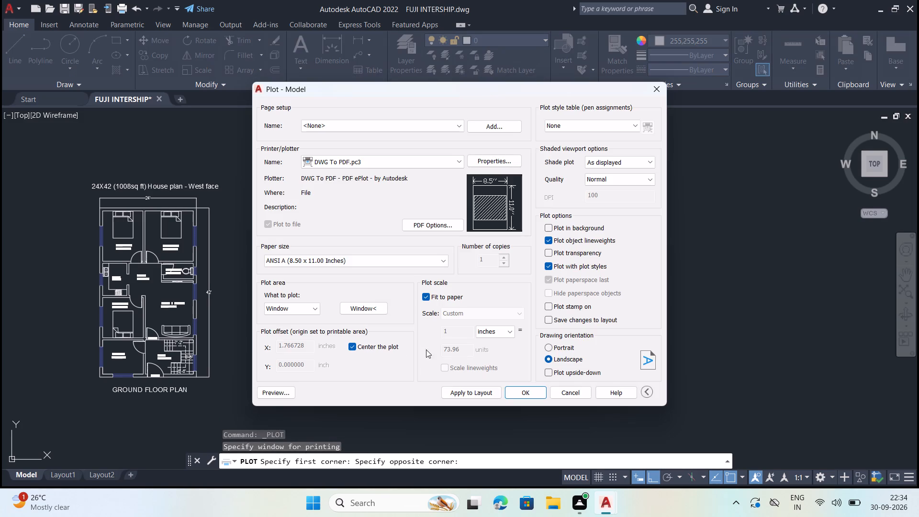
Set the plot units to mm, turn off plot styles and object lineweights, and preview the recoloured 3BHK plan.
left_click(483, 335)
left_click(483, 351)
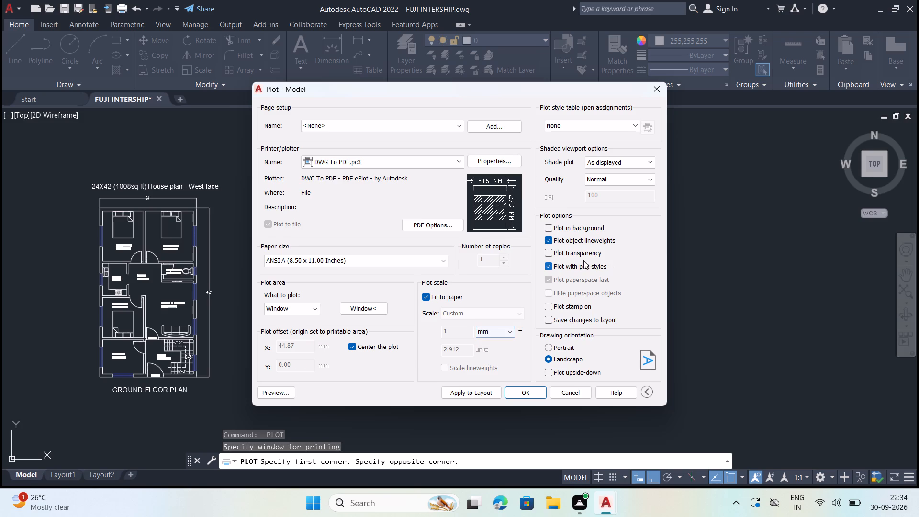
left_click(583, 266)
left_click(565, 239)
left_click(280, 398)
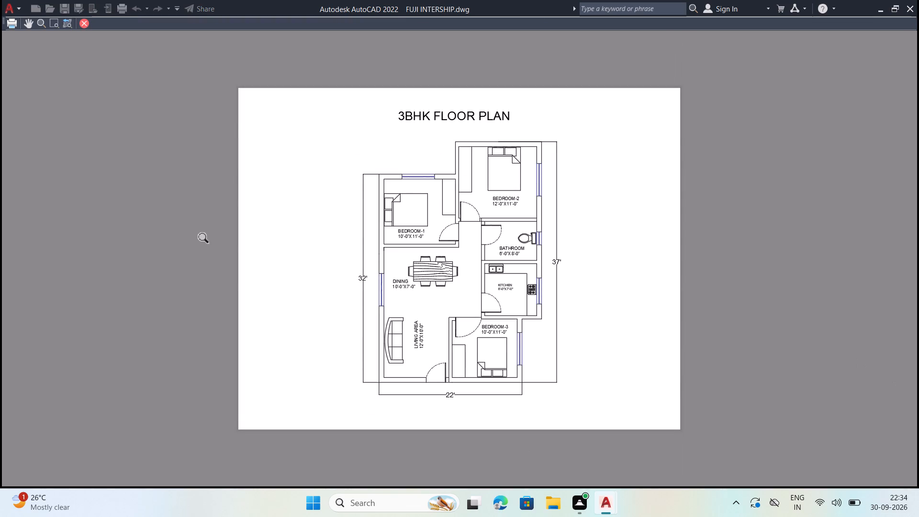
scroll(543, 372, "up", 1)
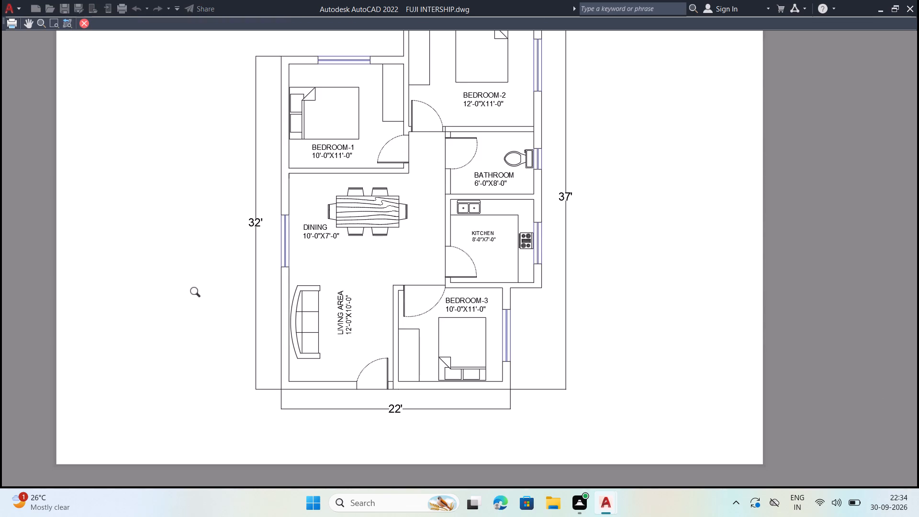
scroll(306, 308, "down", 1)
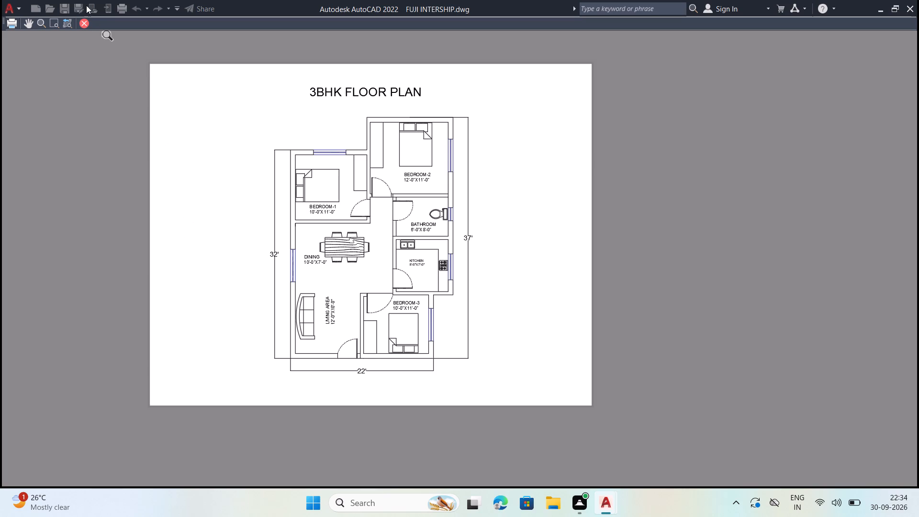
left_click(81, 22)
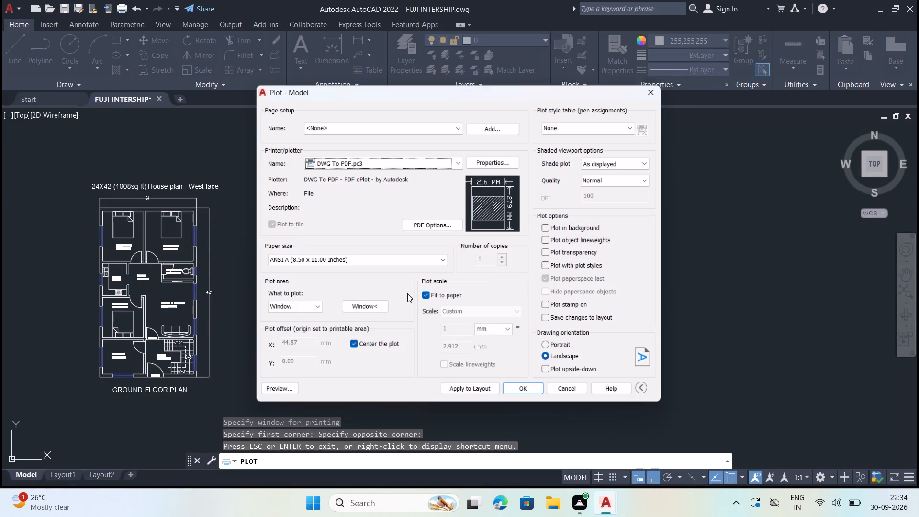
Plot the 3BHK floor plan to a PDF file named 3BHK on the Desktop and close the opened PDF.
left_click(520, 391)
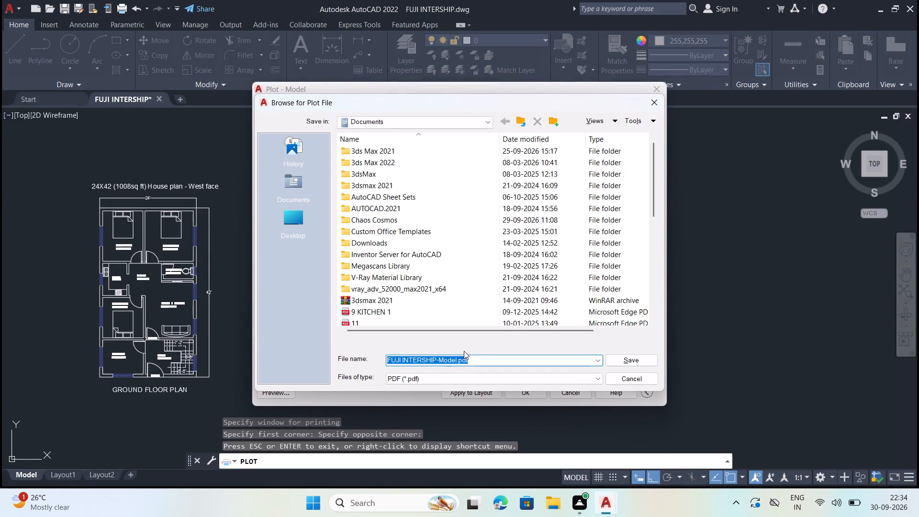
key("3")
type("BHK")
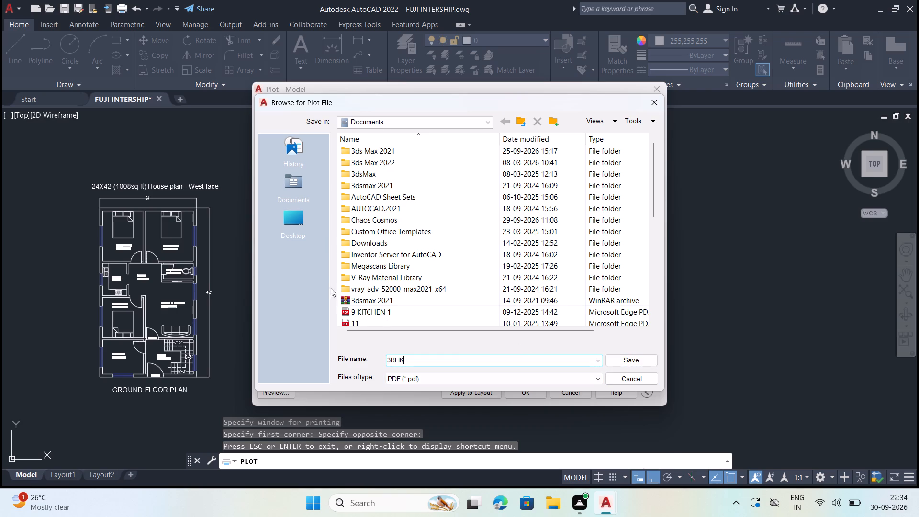
left_click(282, 225)
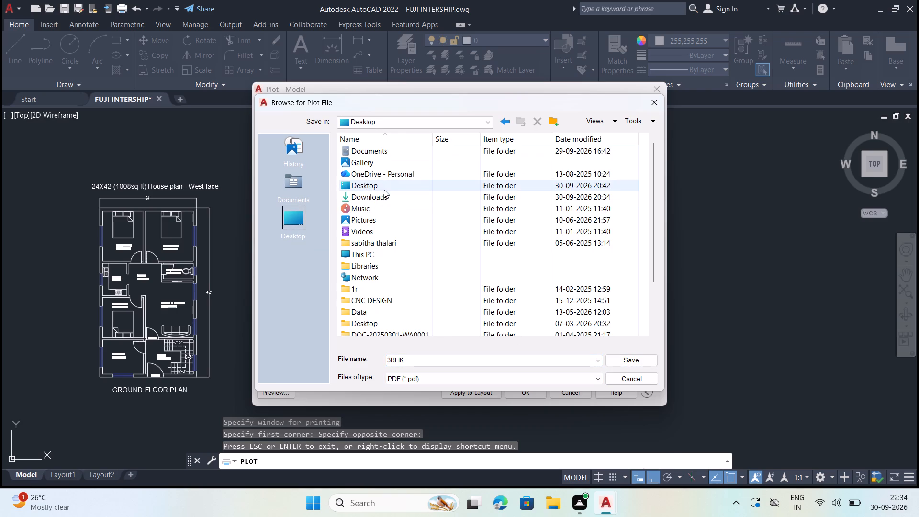
left_click(376, 185)
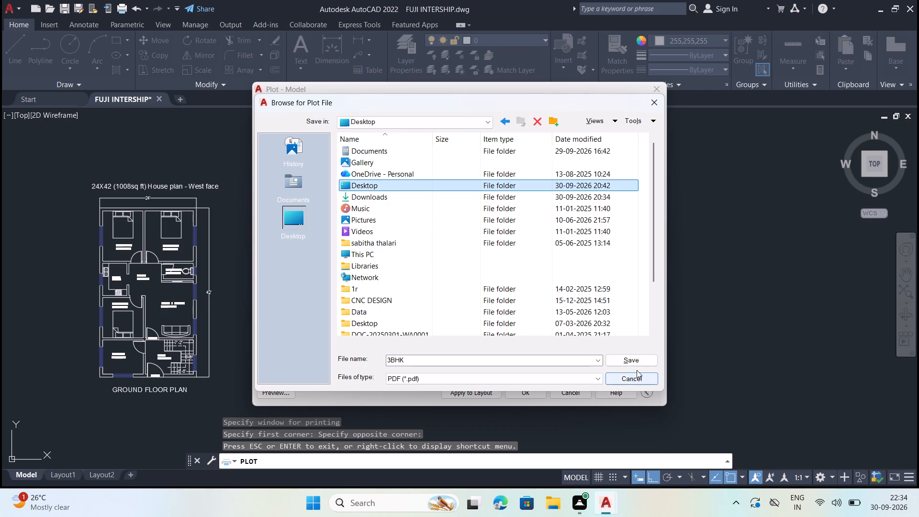
left_click(641, 363)
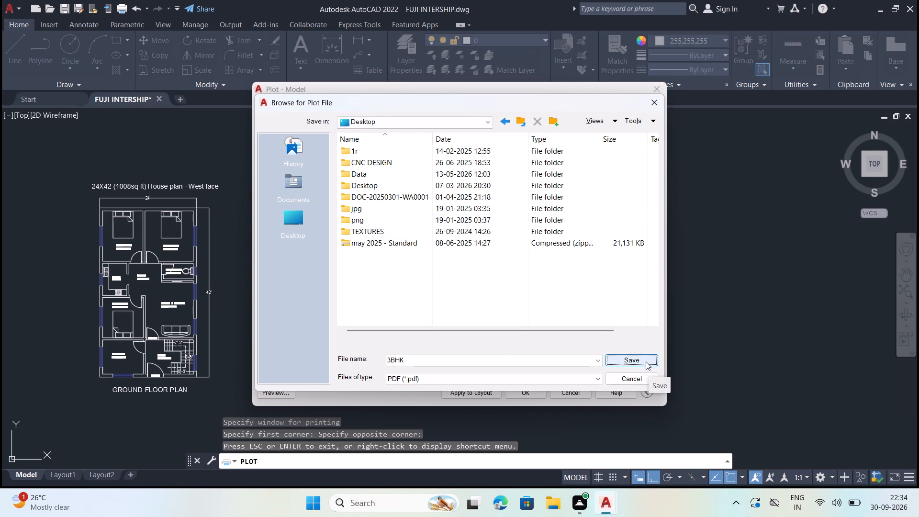
left_click(286, 227)
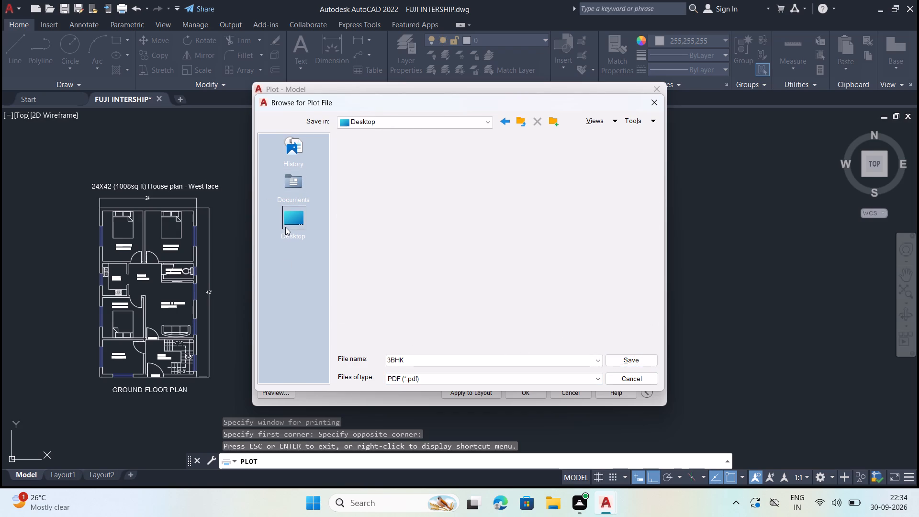
left_click(622, 357)
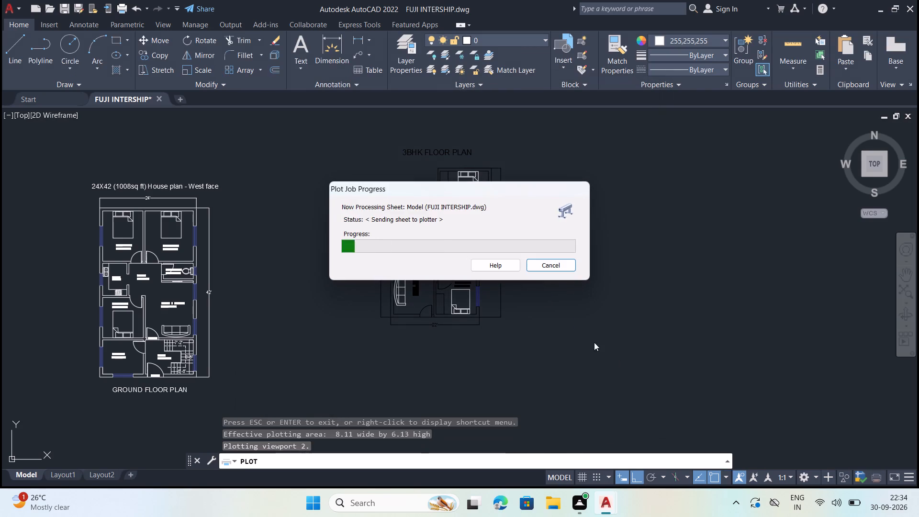
left_click(712, 25)
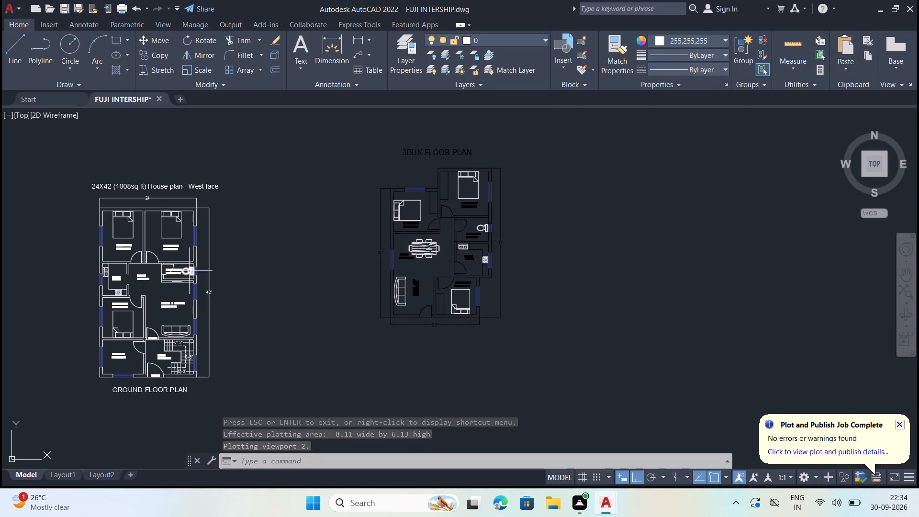
Save the FUJI INTERSHIP drawing.
scroll(190, 271, "down", 1)
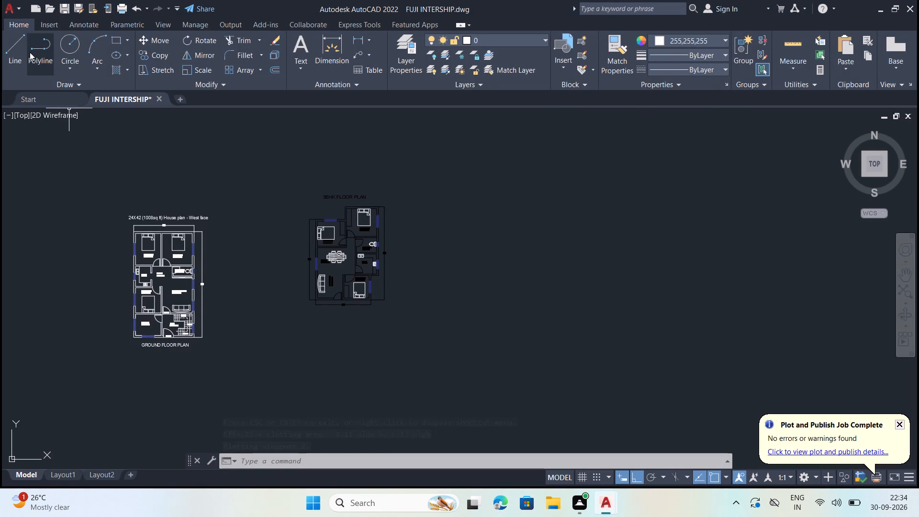
key("ctrl+s")
left_click(10, 11)
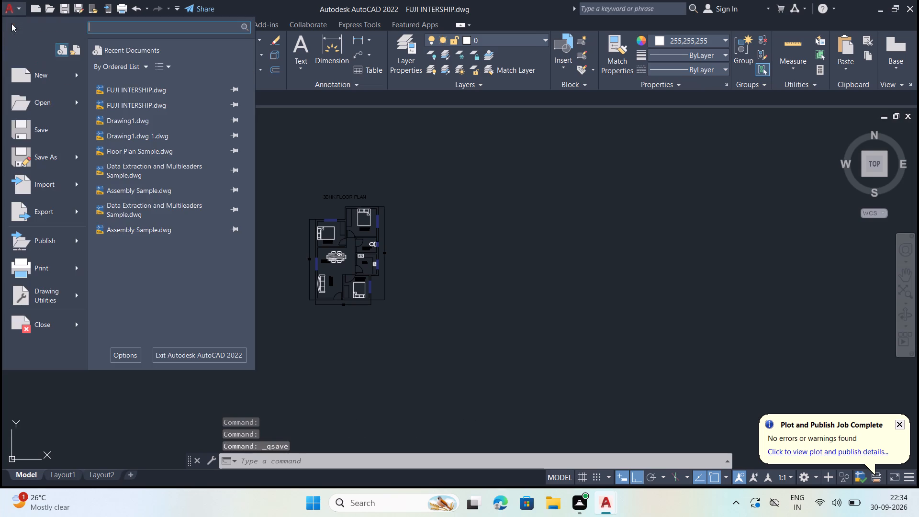
left_click(42, 133)
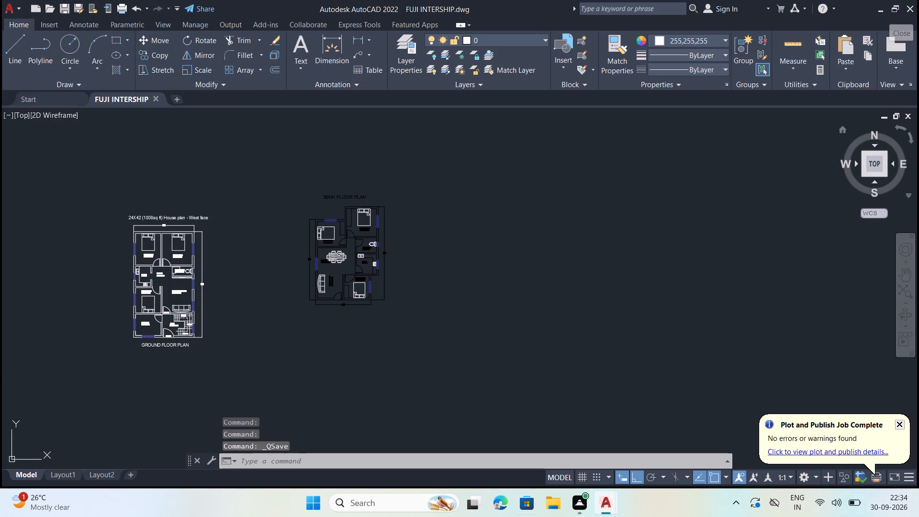
Delete the entire 24X42 west-face ground floor plan, including its titles and dimensions.
left_click(248, 198)
left_click_drag(108, 360, 107, 354)
left_click(8, 9)
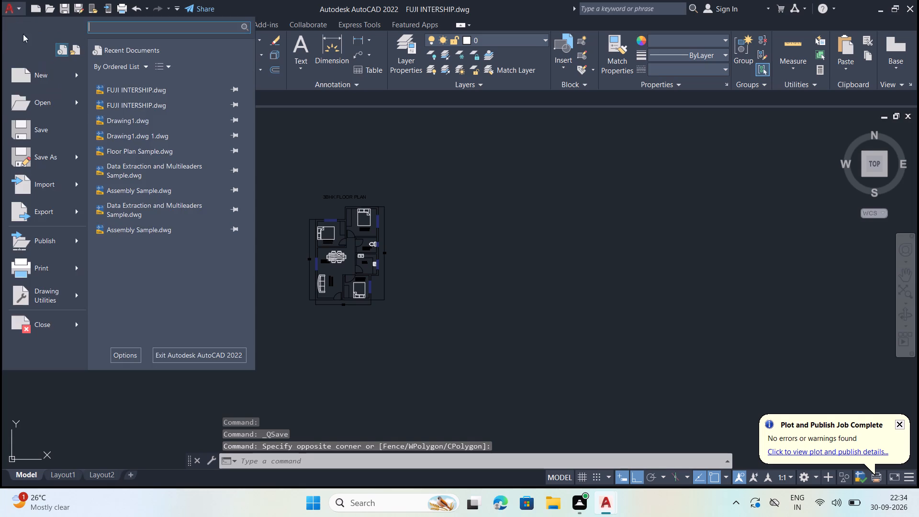
left_click(350, 134)
key("Delete")
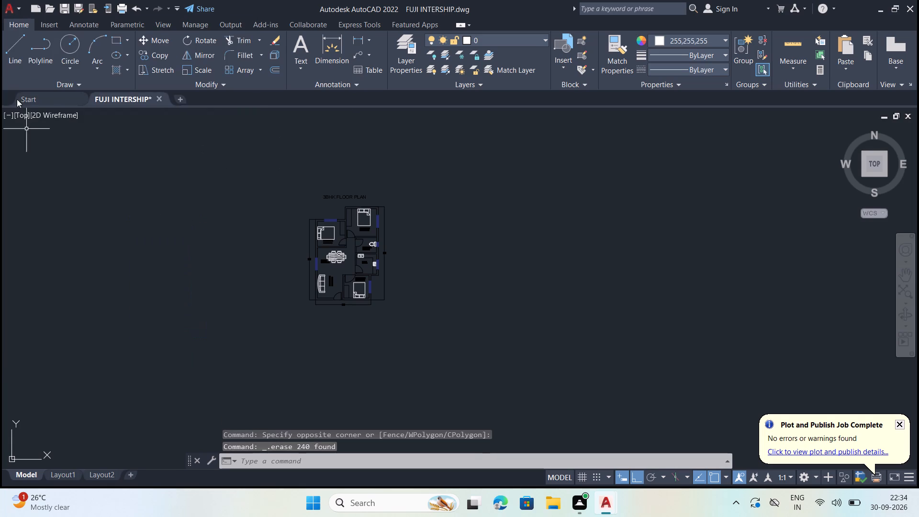
Save the drawing with only the 3BHK floor plan in it.
left_click(13, 9)
left_click(45, 126)
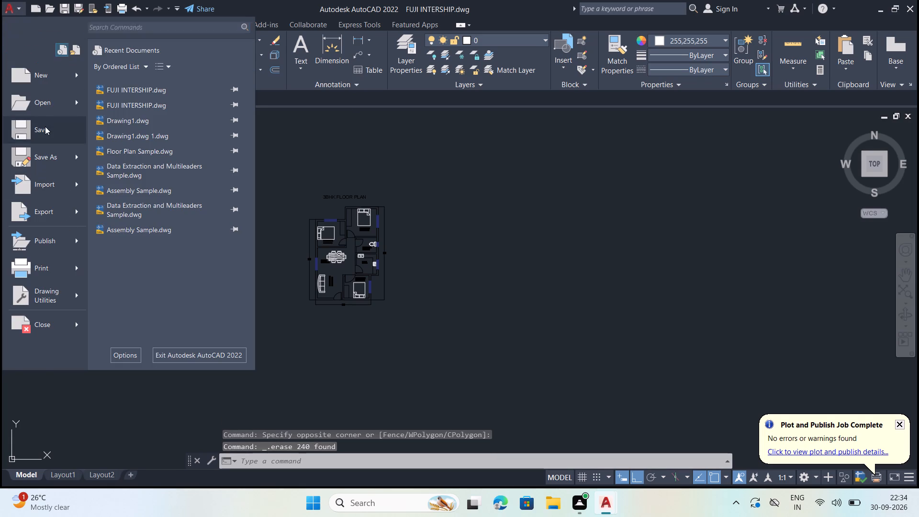